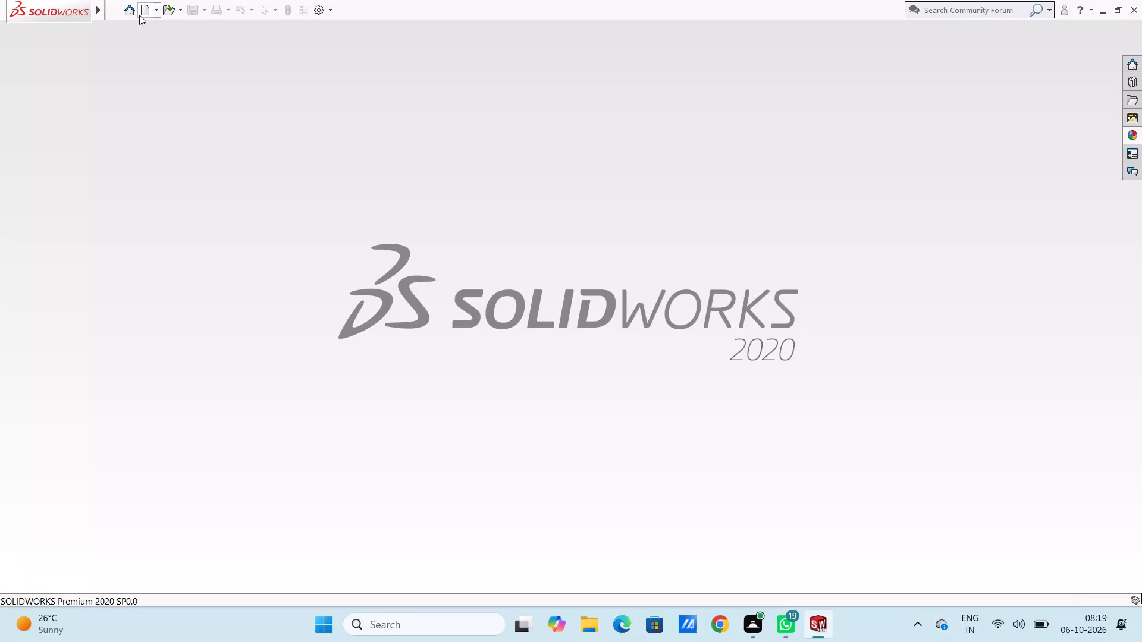
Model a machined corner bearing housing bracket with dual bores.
Create a new part document and start a sketch on the Top Plane.
{"action": "left_click", "coordinate": [139, 15]}
{"action": "left_click", "coordinate": [461, 466]}
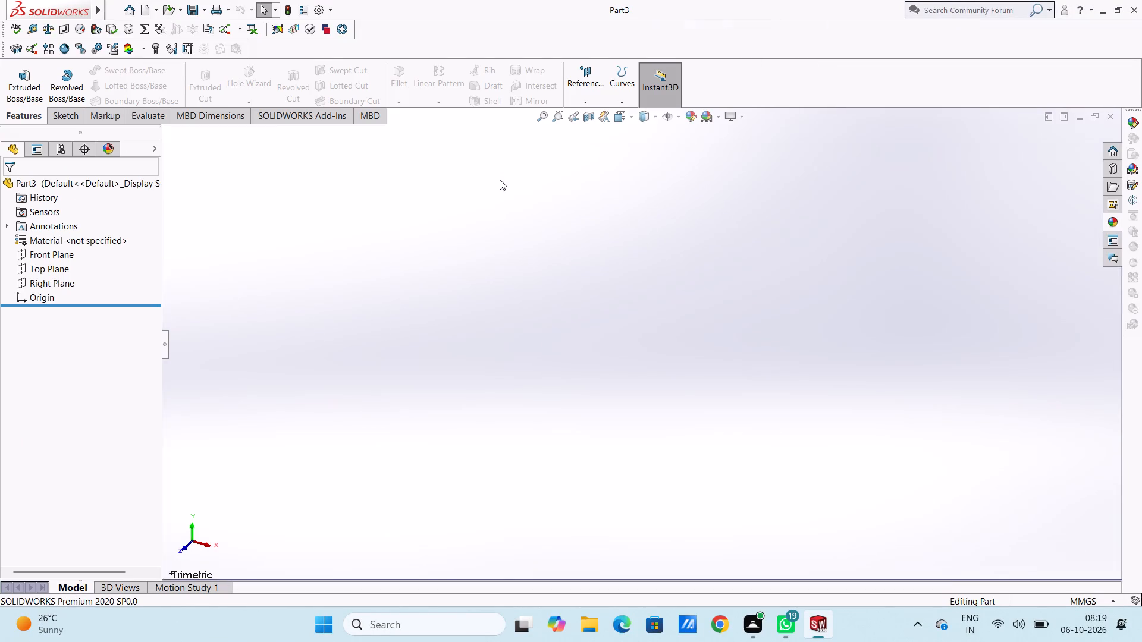
{"action": "left_click", "coordinate": [46, 268]}
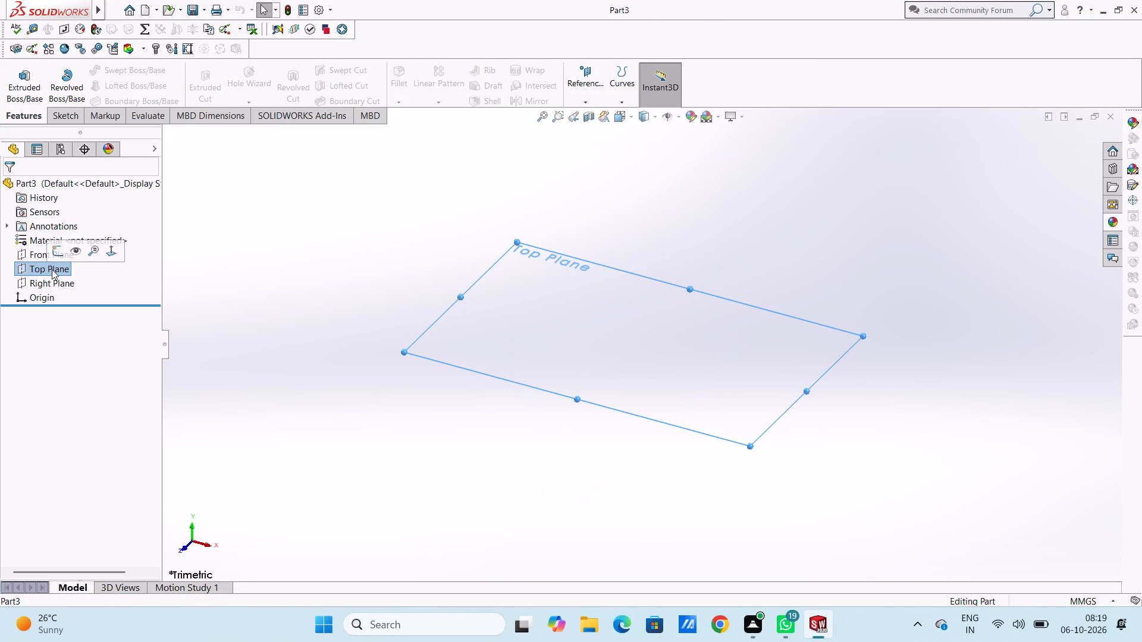
{"action": "left_click", "coordinate": [59, 250]}
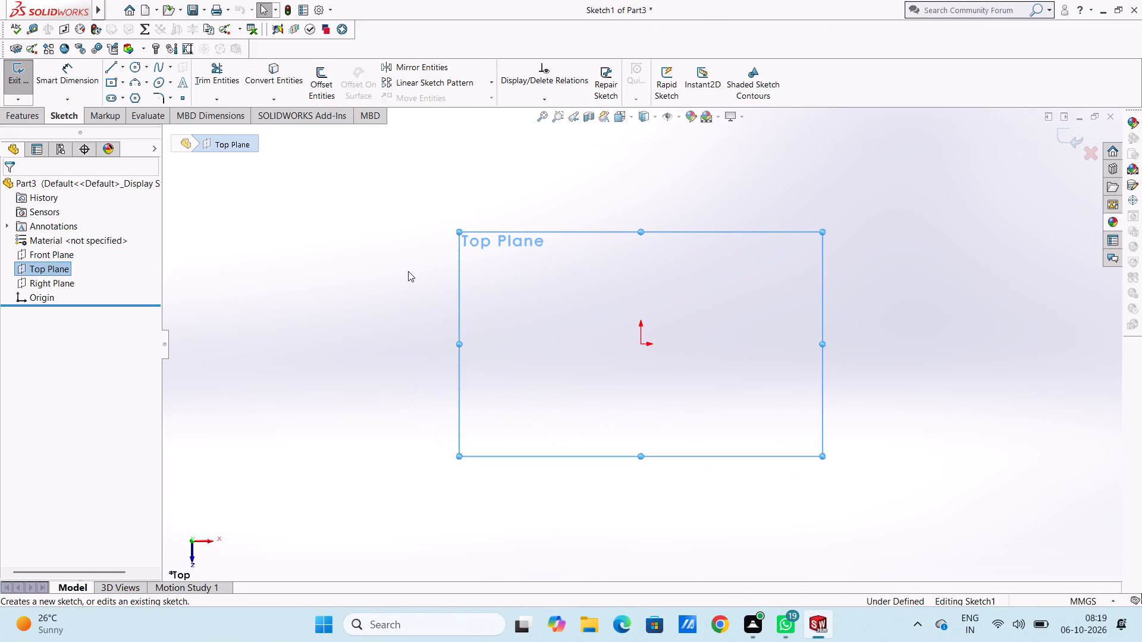
{"action": "left_click", "coordinate": [408, 271]}
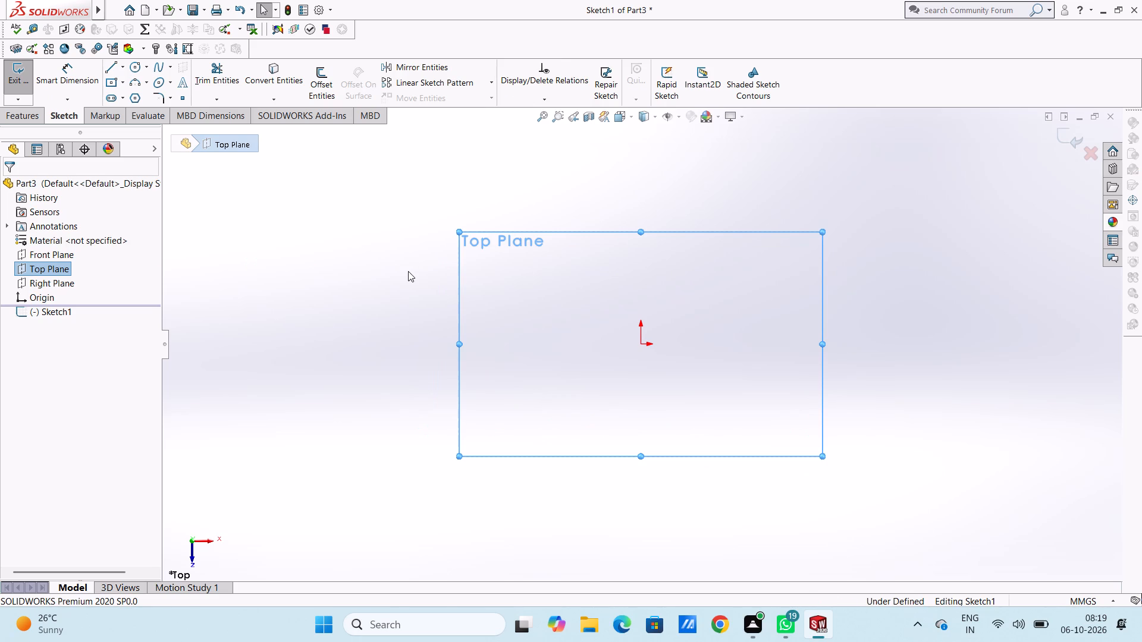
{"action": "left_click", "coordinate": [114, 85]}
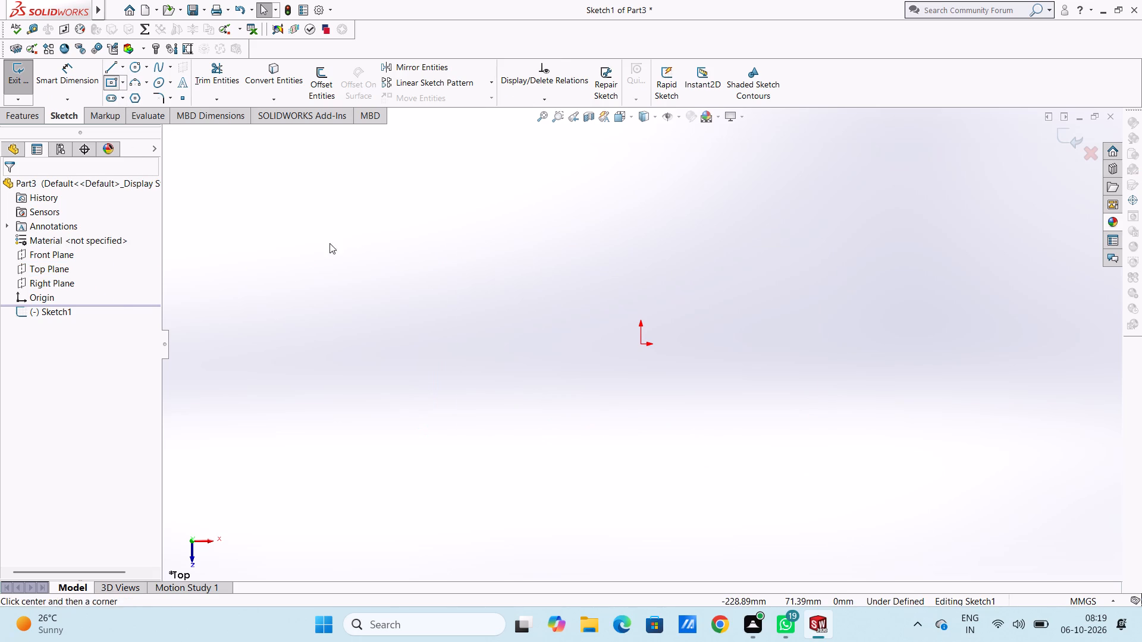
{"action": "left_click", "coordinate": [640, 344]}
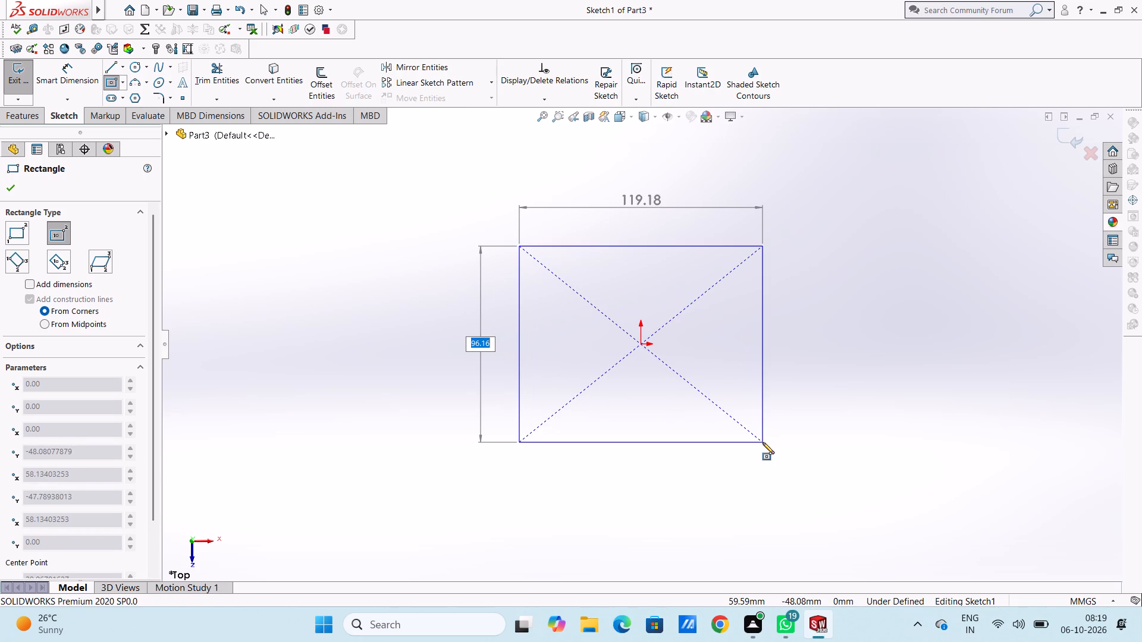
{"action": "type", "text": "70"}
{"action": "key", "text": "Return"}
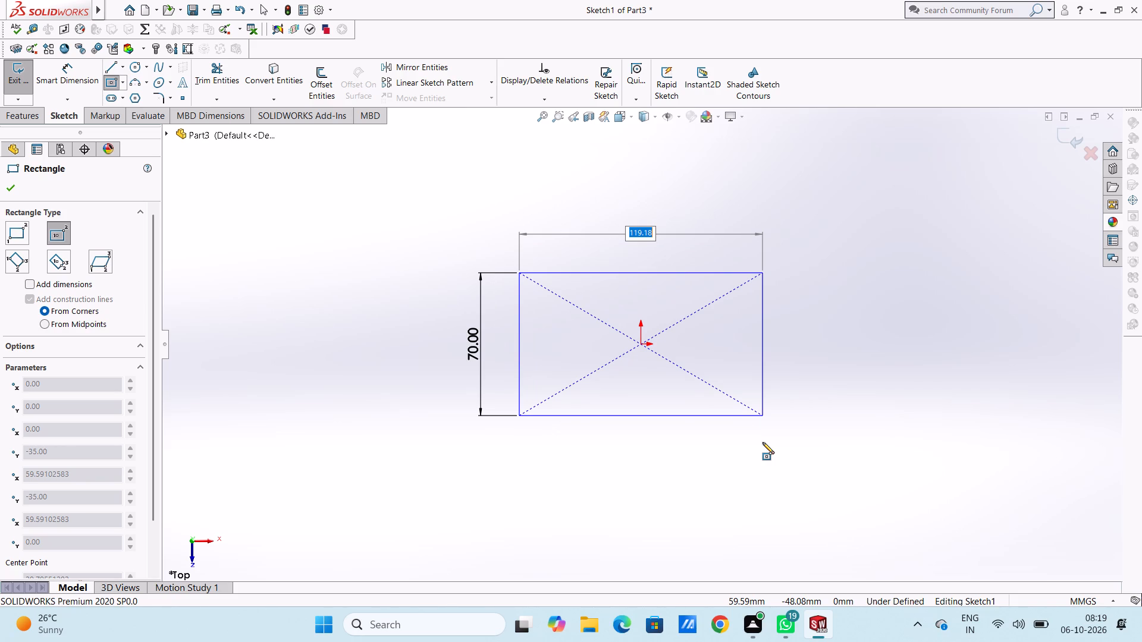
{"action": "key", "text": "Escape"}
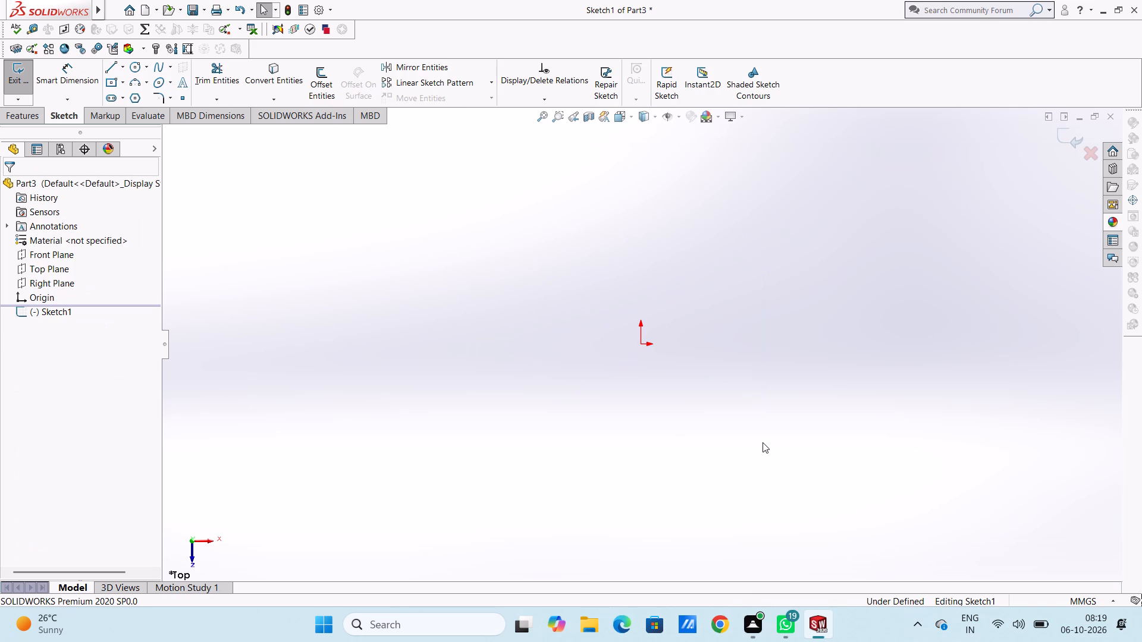
Sketch a center rectangle from the origin, 50 mm high and 70 mm wide.
{"action": "left_click", "coordinate": [107, 80]}
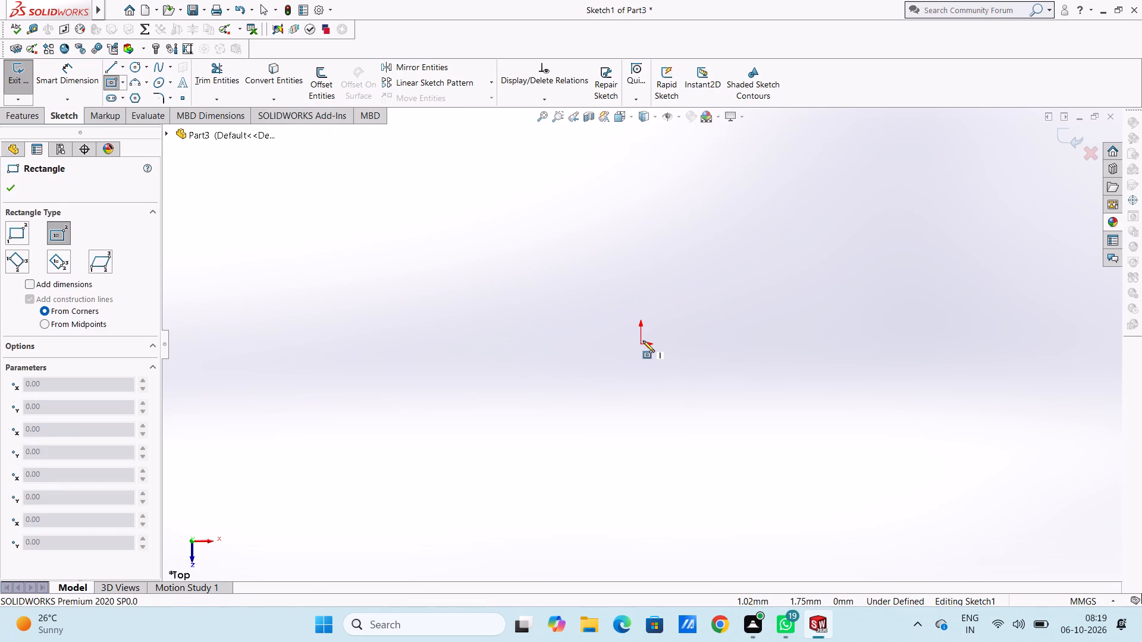
{"action": "left_click", "coordinate": [641, 345]}
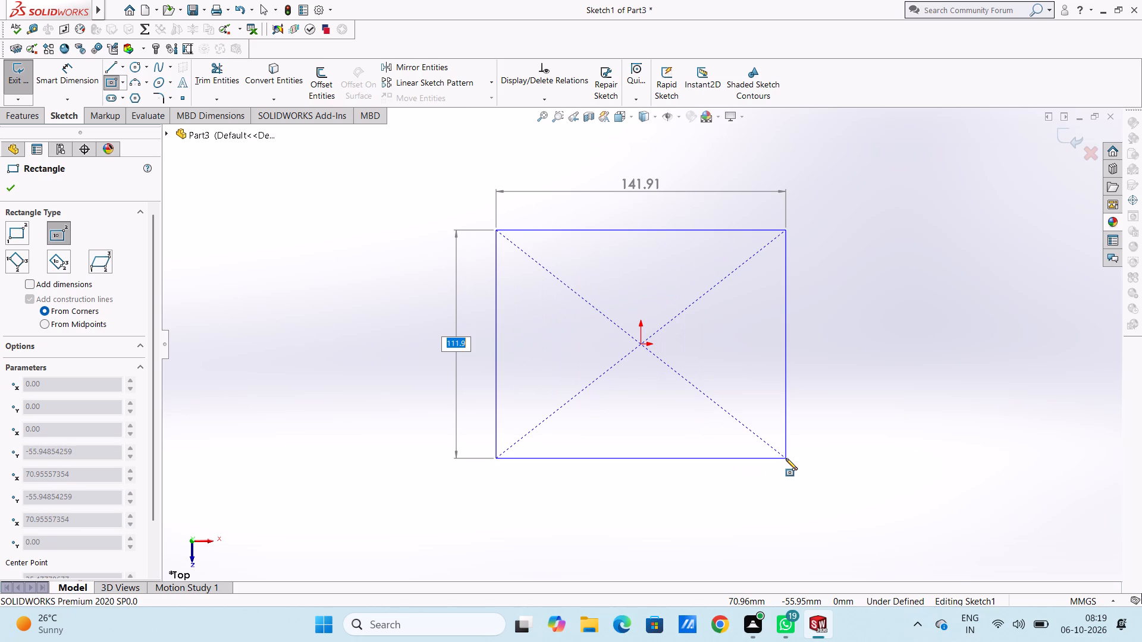
{"action": "type", "text": "50"}
{"action": "key", "text": "Return"}
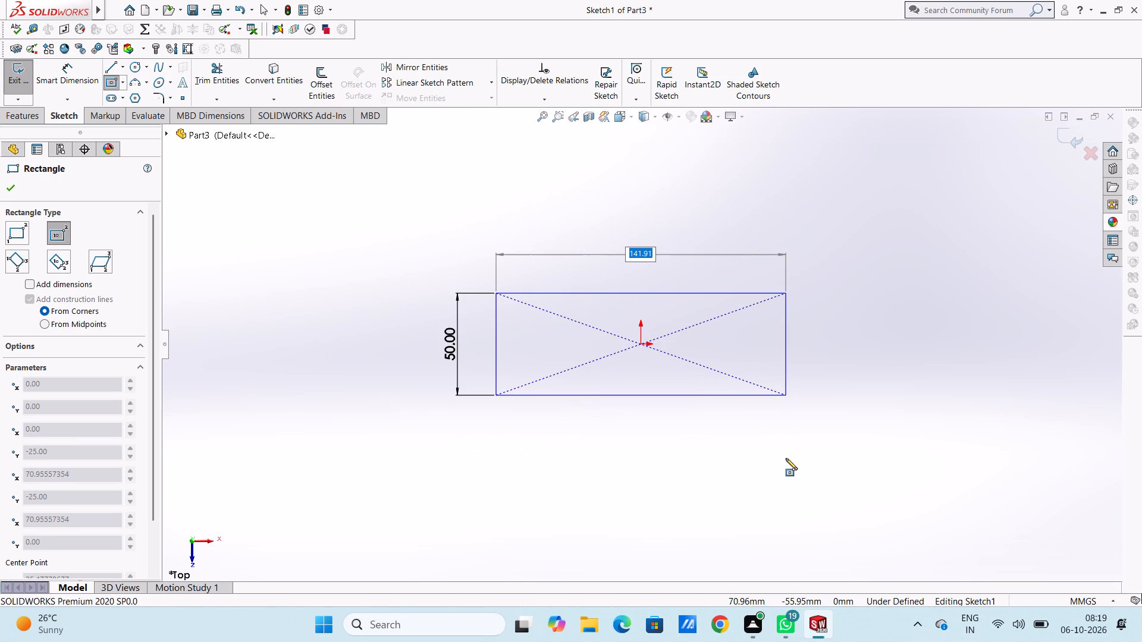
{"action": "type", "text": "70"}
{"action": "key", "text": "Return"}
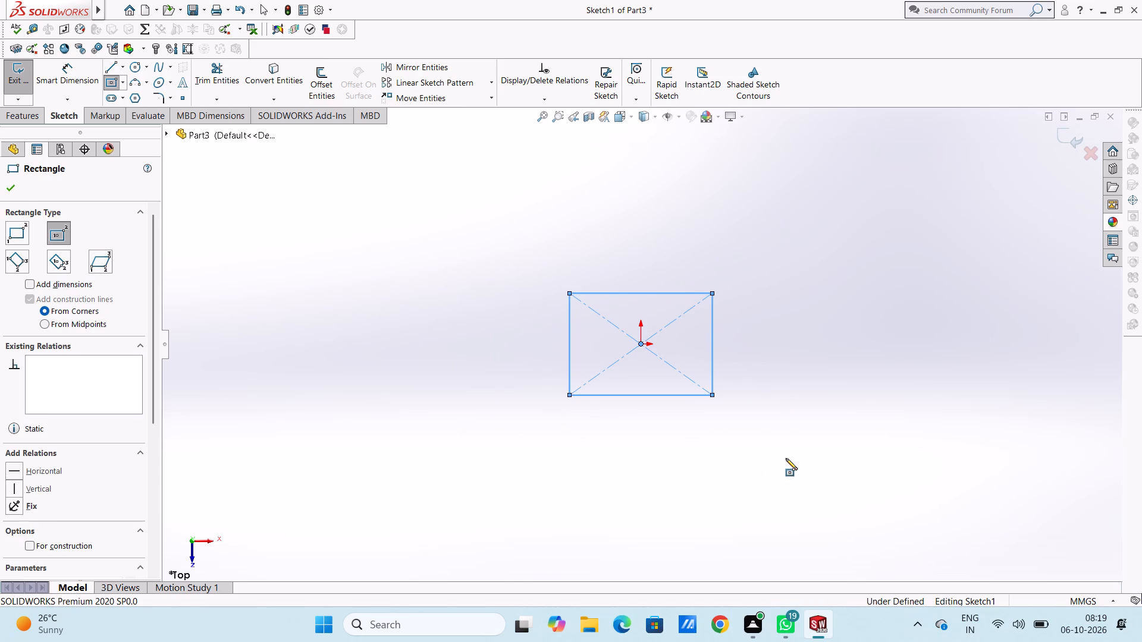
{"action": "key", "text": "Escape"}
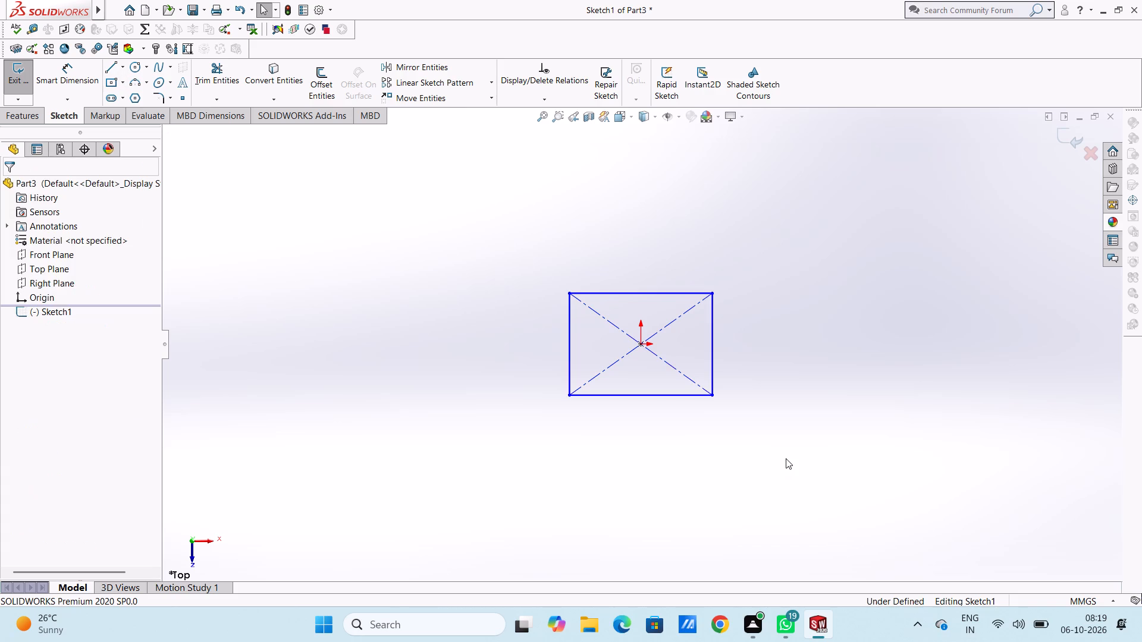
Dimension the rectangle's left edge at 50 mm and its top edge at 70 mm.
{"action": "key", "text": "ctrl+7"}
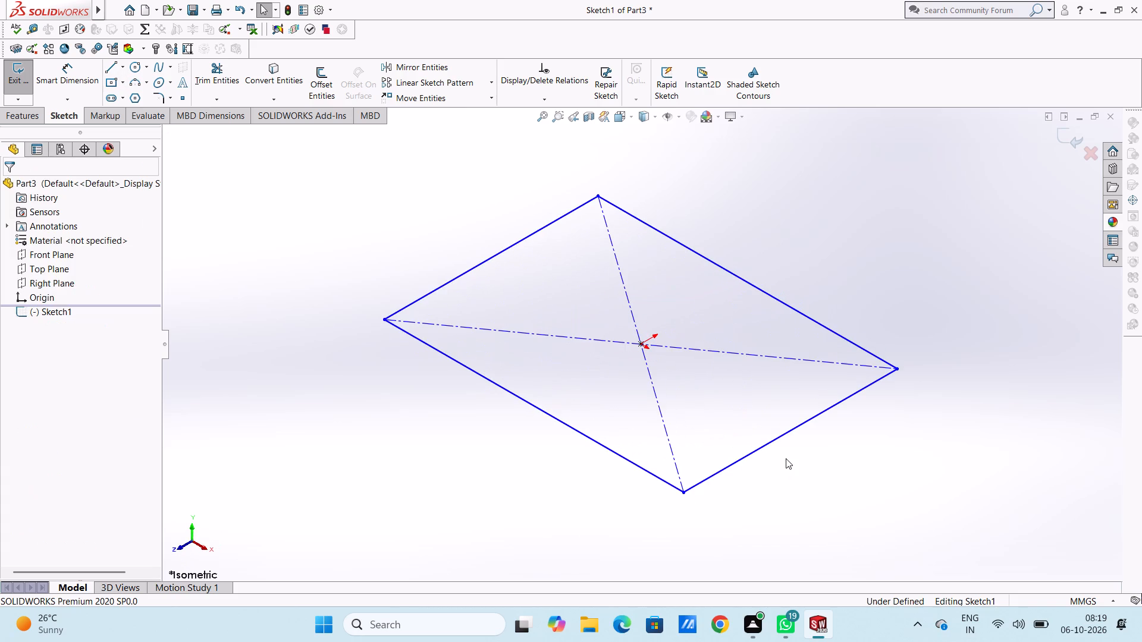
{"action": "key", "text": "ctrl+5"}
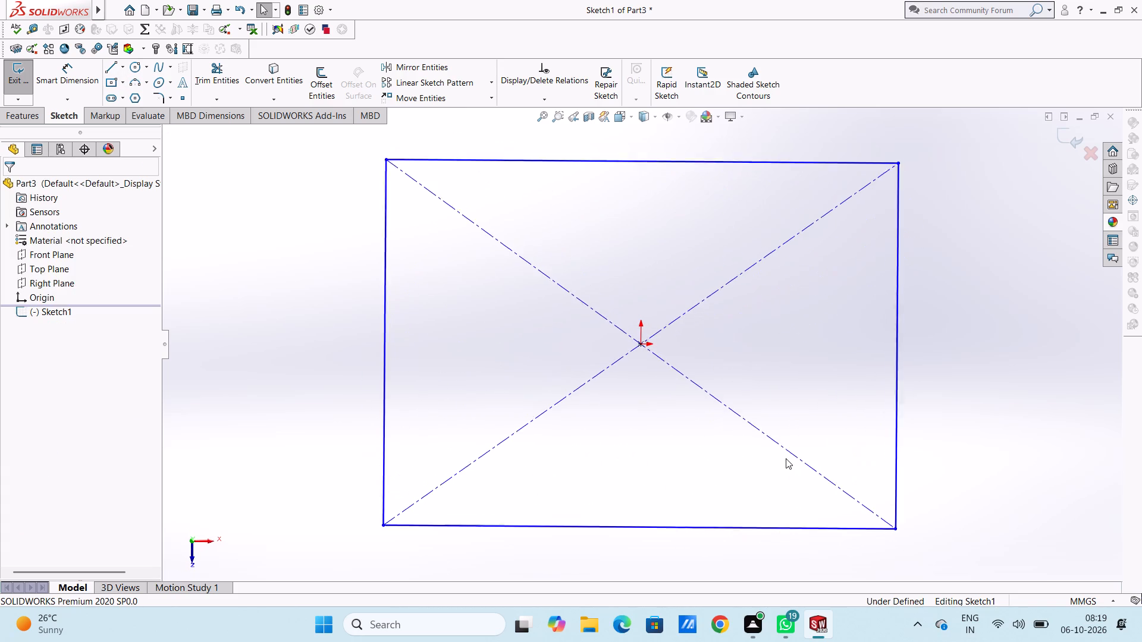
{"action": "scroll", "coordinate": [786, 458], "scroll_direction": "up", "scroll_amount": 3}
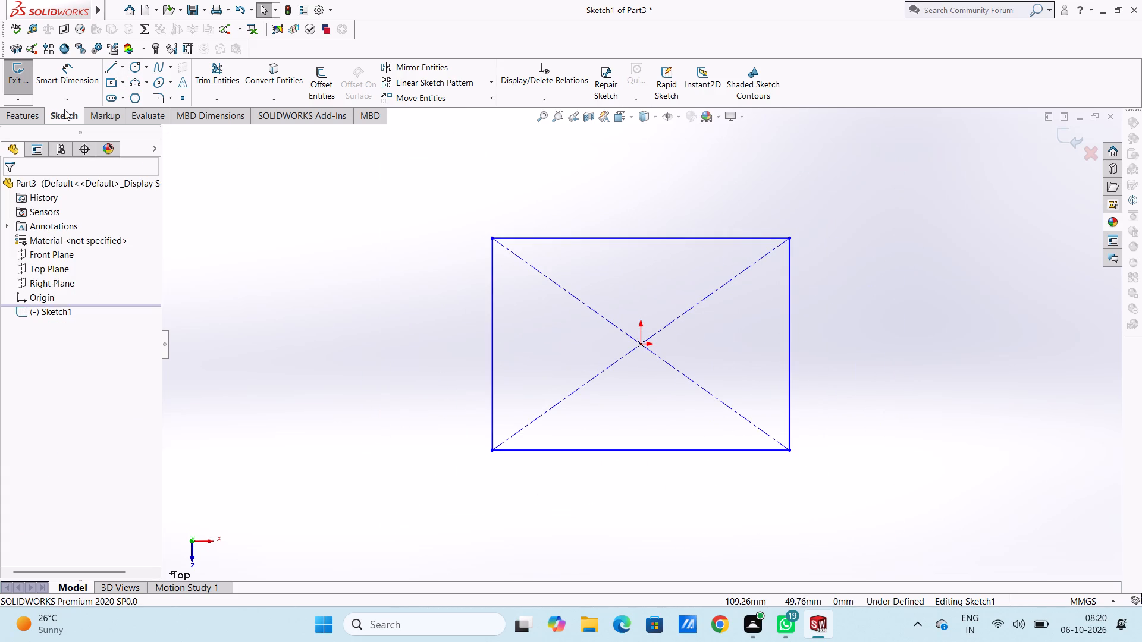
{"action": "left_click", "coordinate": [73, 77]}
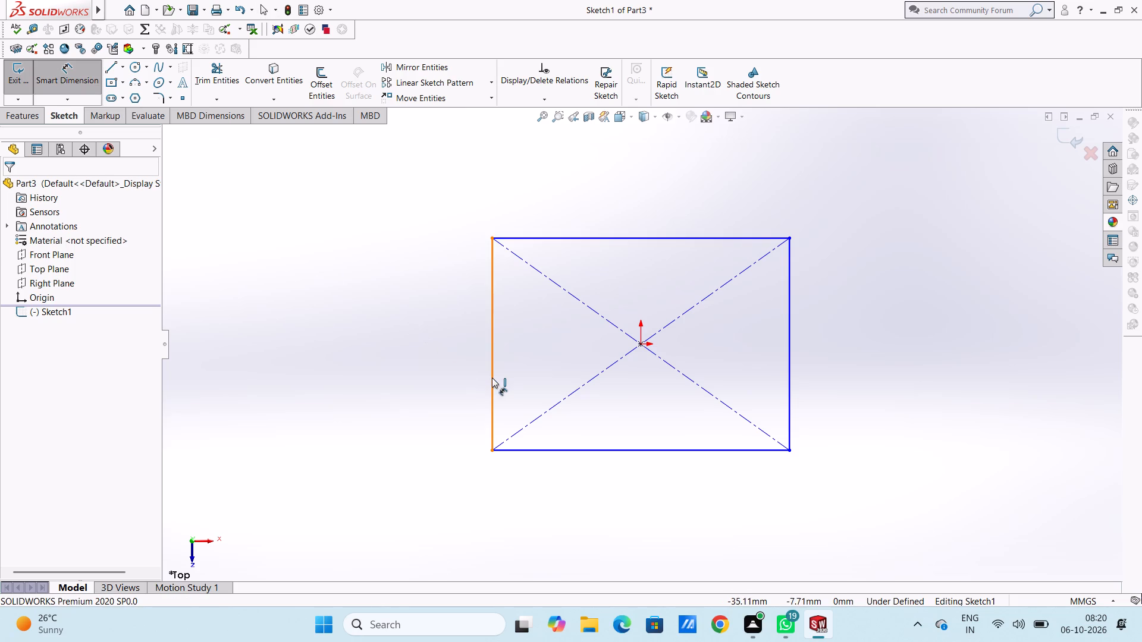
{"action": "left_click", "coordinate": [492, 377]}
{"action": "left_click", "coordinate": [324, 350]}
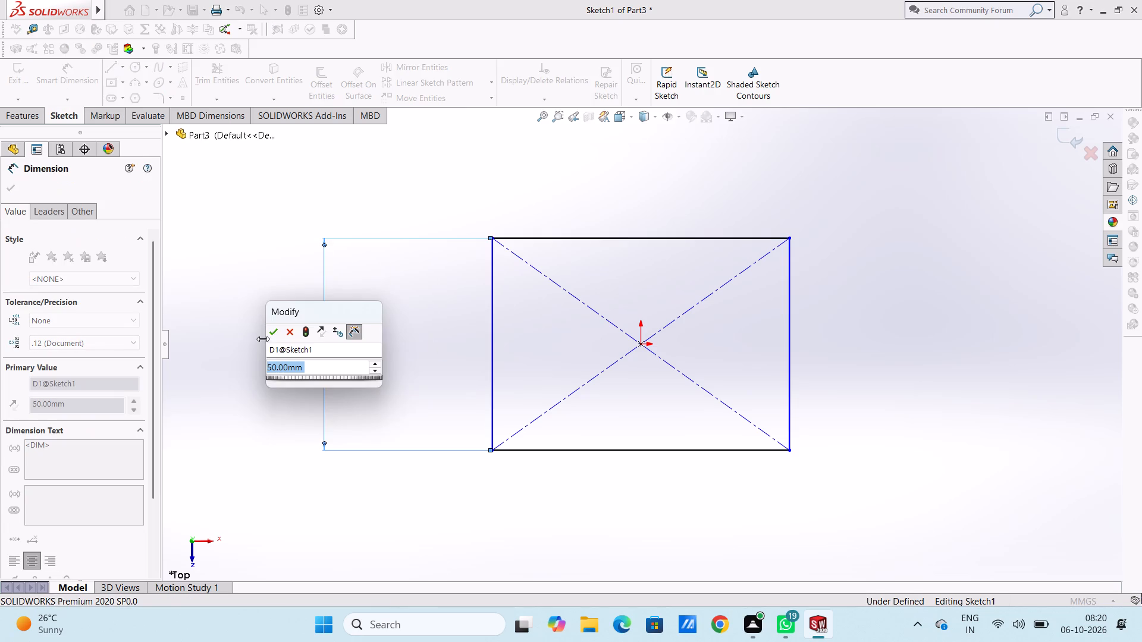
{"action": "left_click", "coordinate": [268, 333]}
{"action": "left_click", "coordinate": [277, 303]}
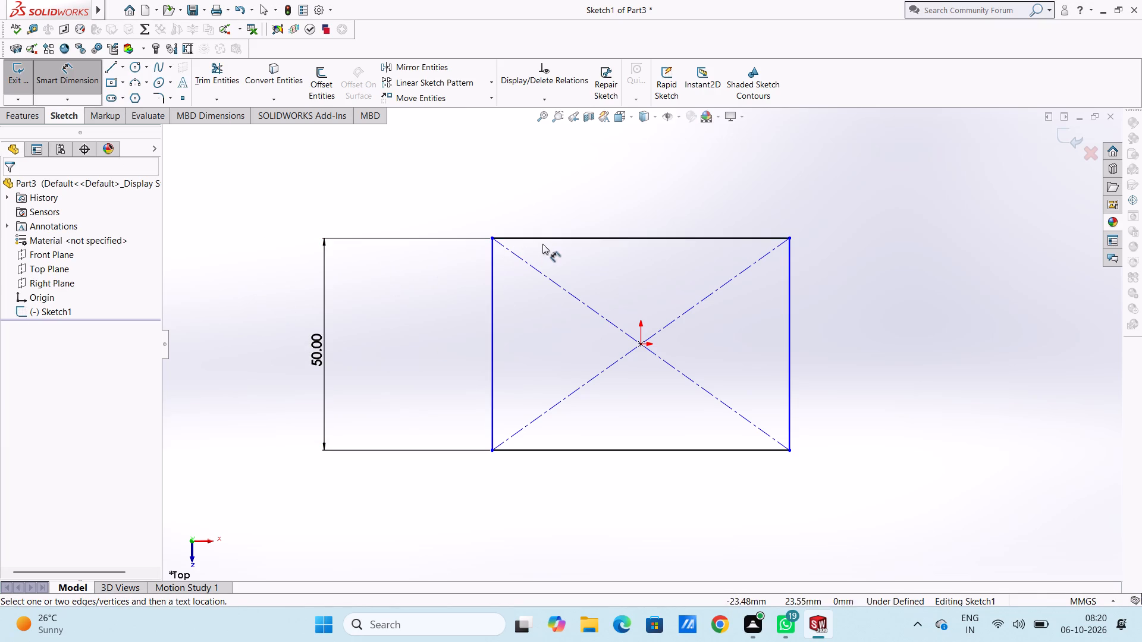
{"action": "left_click", "coordinate": [546, 238]}
{"action": "left_click", "coordinate": [576, 149]}
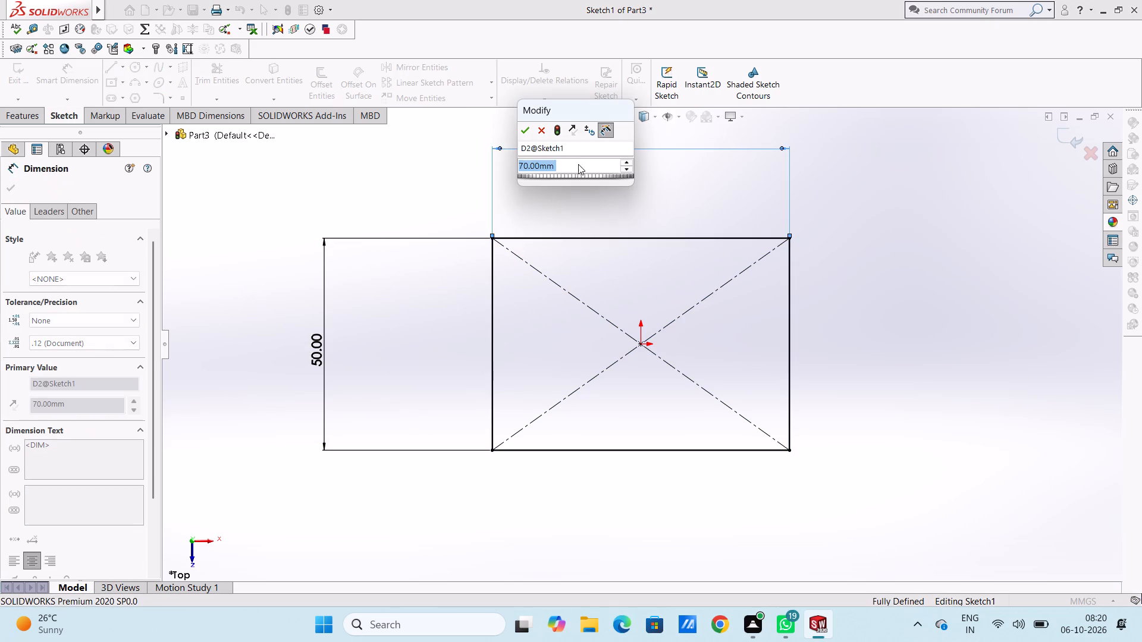
{"action": "left_click", "coordinate": [525, 130]}
{"action": "left_click", "coordinate": [435, 196]}
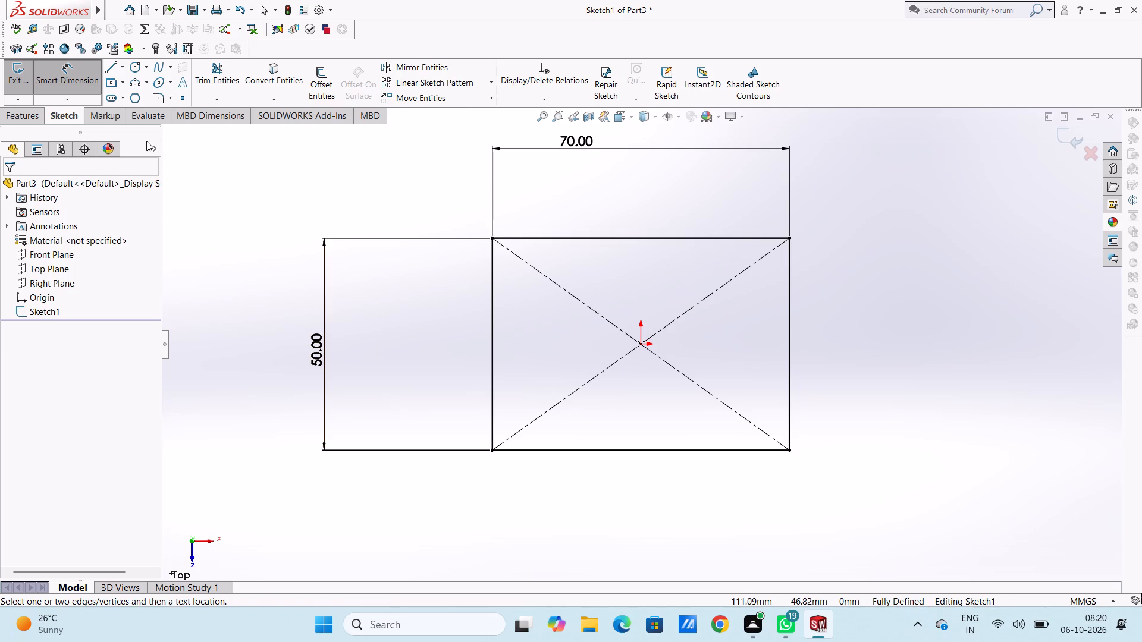
Add a 12 mm sketch fillet to the rectangle's lower-right corner.
{"action": "left_click", "coordinate": [153, 97]}
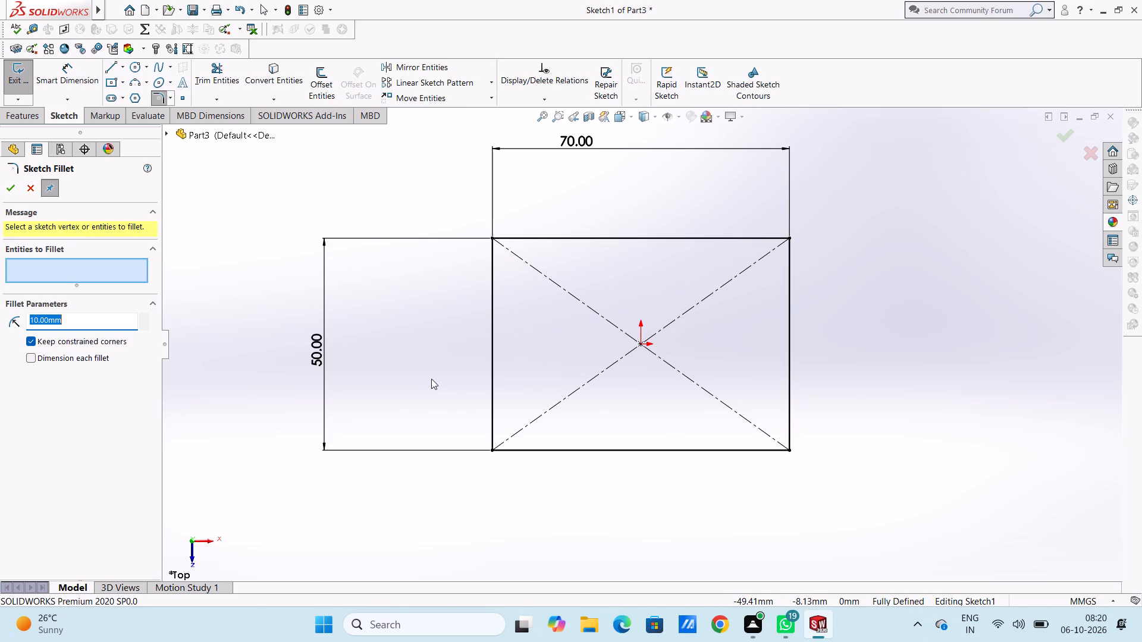
{"action": "type", "text": "12"}
{"action": "key", "text": "Return"}
{"action": "left_click", "coordinate": [790, 450]}
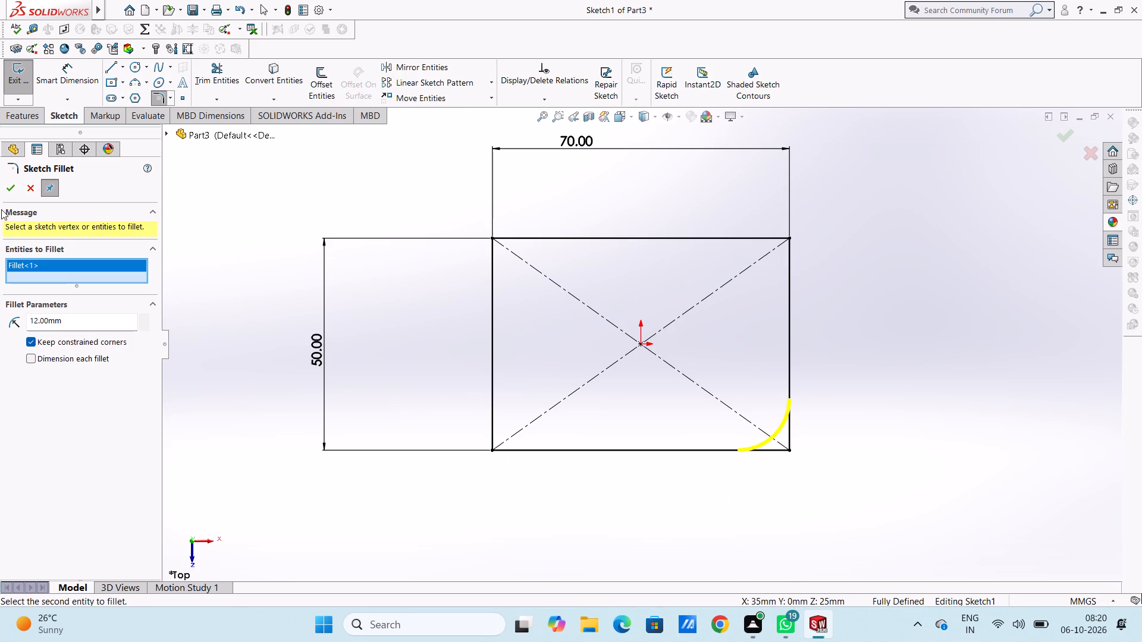
{"action": "left_click", "coordinate": [7, 182]}
{"action": "left_click", "coordinate": [8, 189]}
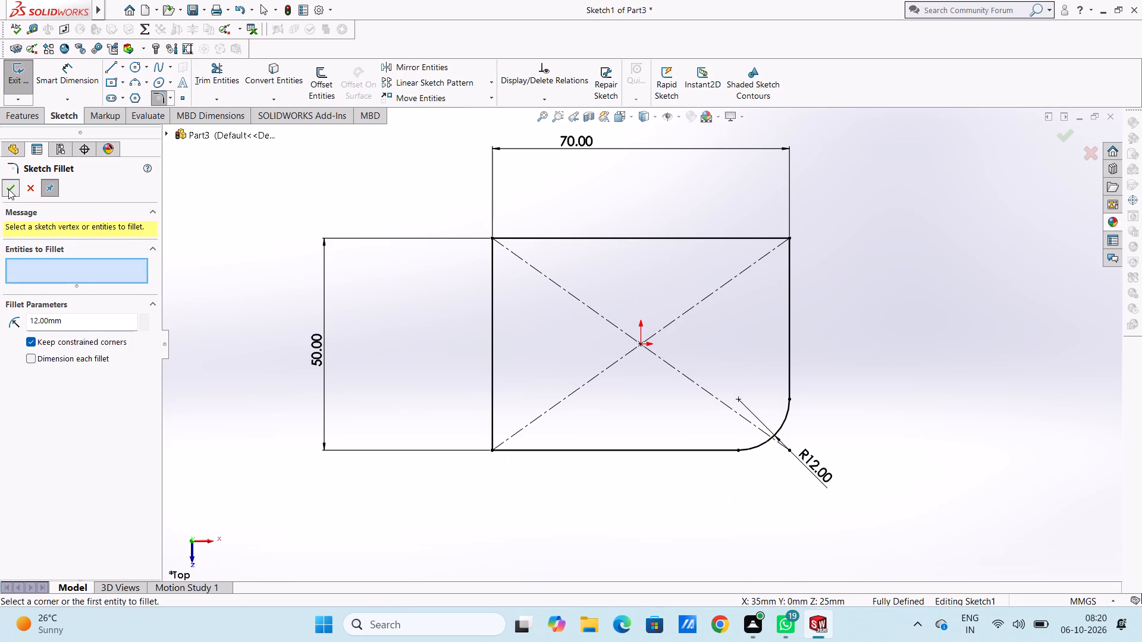
Extrude the filleted rectangle as a blind boss 15 mm deep from the sketch plane.
{"action": "scroll", "coordinate": [412, 360], "scroll_direction": "up", "scroll_amount": 3}
{"action": "middle_click_drag", "start_coordinate": [433, 485], "coordinate": [435, 254]}
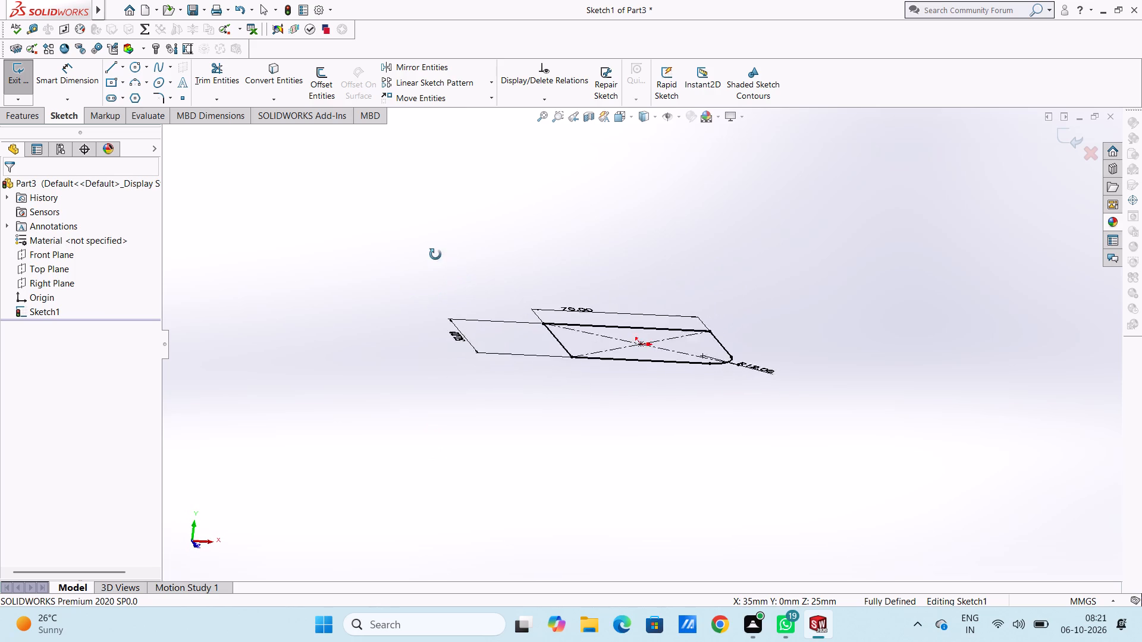
{"action": "middle_click_drag", "start_coordinate": [435, 254], "coordinate": [432, 253]}
{"action": "middle_click", "coordinate": [430, 251]}
{"action": "middle_click_drag", "start_coordinate": [429, 251], "coordinate": [422, 286]}
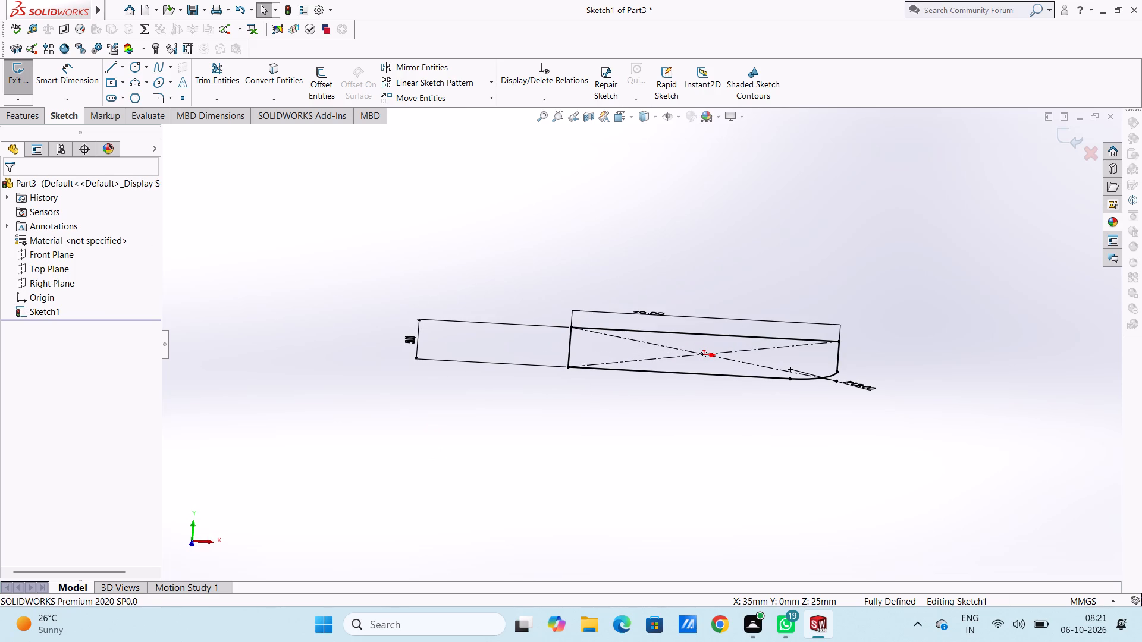
{"action": "left_click", "coordinate": [21, 113]}
{"action": "left_click", "coordinate": [23, 81]}
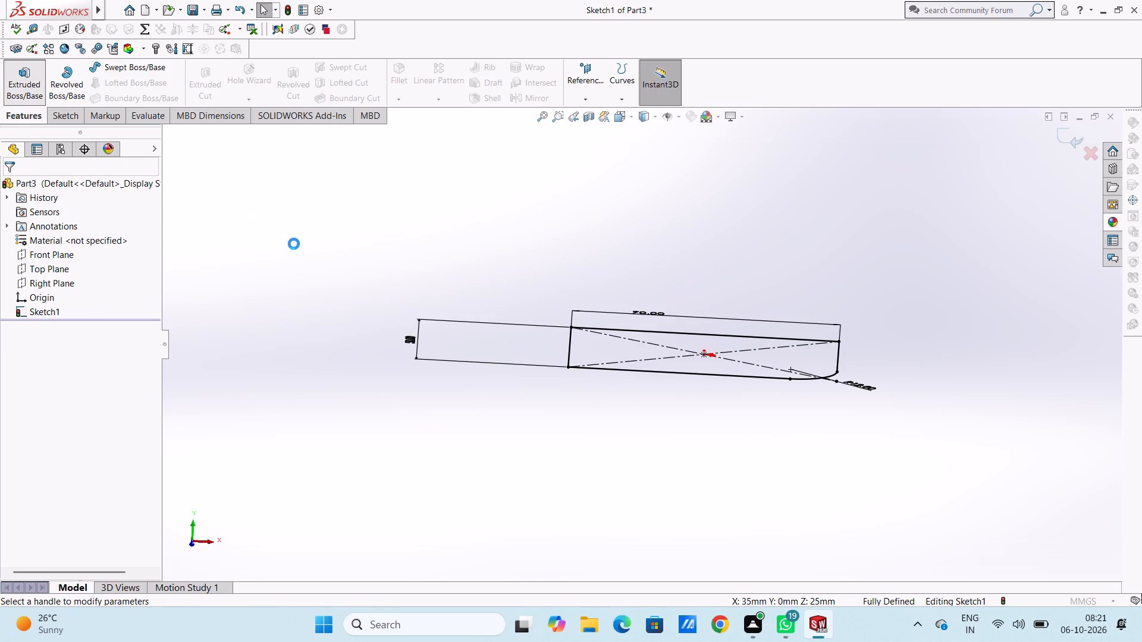
{"action": "scroll", "coordinate": [400, 319], "scroll_direction": "up", "scroll_amount": 4}
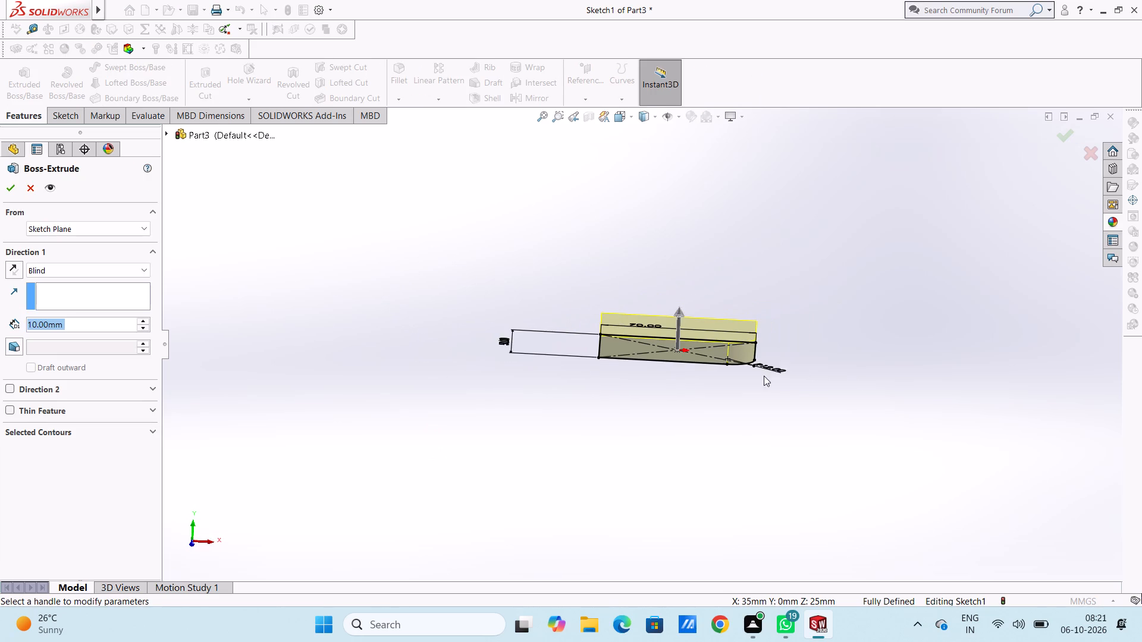
{"action": "middle_click_drag", "start_coordinate": [959, 348], "coordinate": [903, 492]}
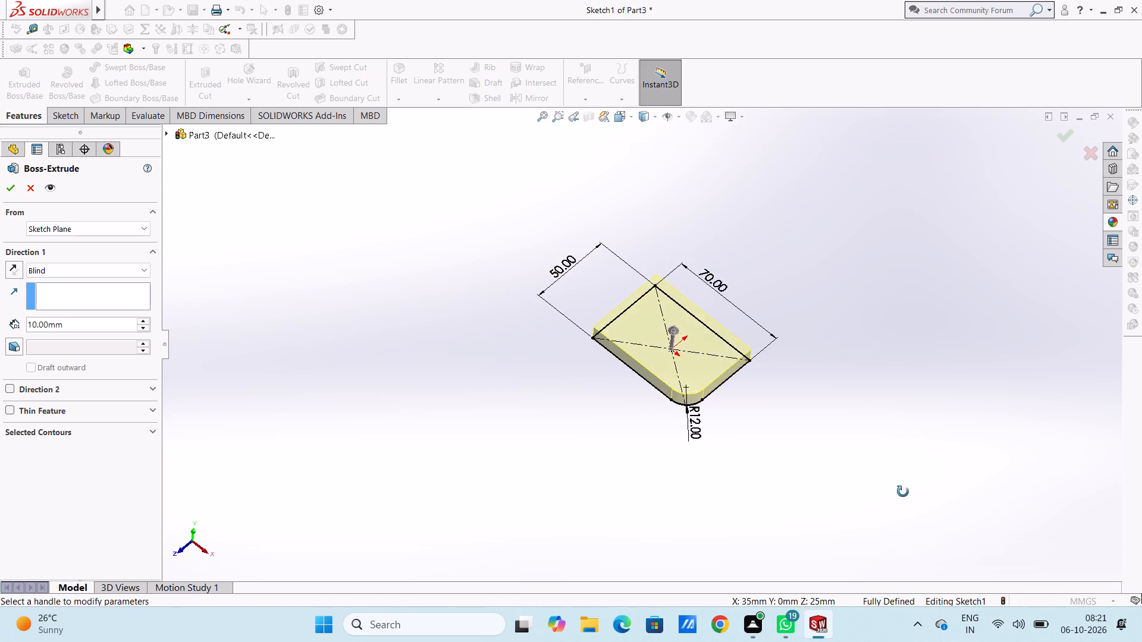
{"action": "middle_click_drag", "start_coordinate": [903, 492], "coordinate": [886, 462]}
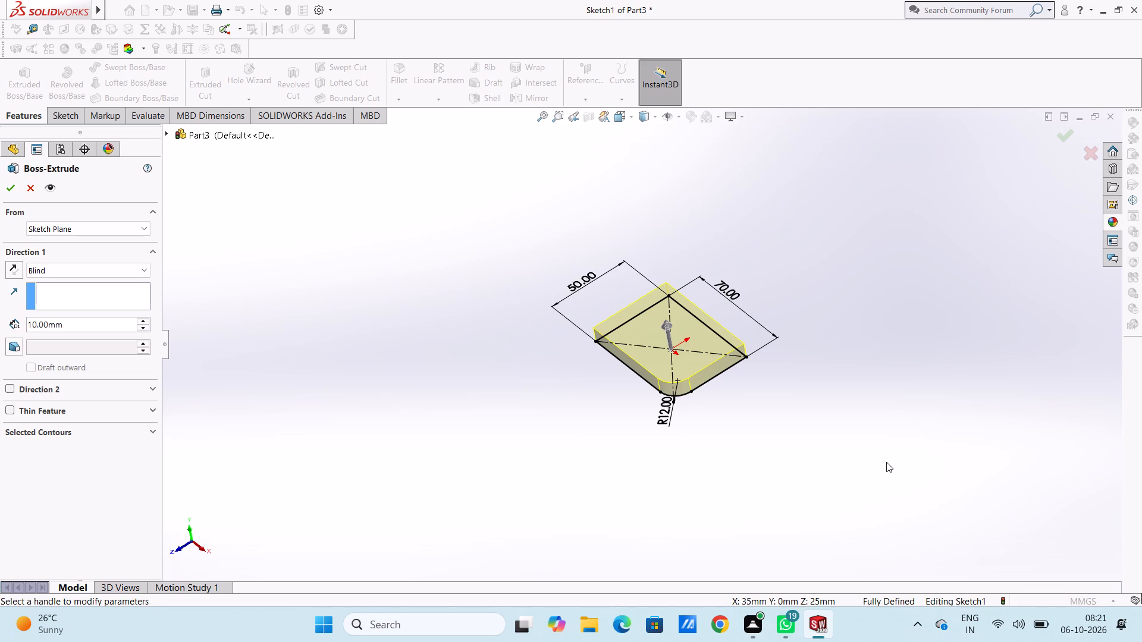
{"action": "double_click", "coordinate": [83, 320]}
{"action": "type", "text": "15"}
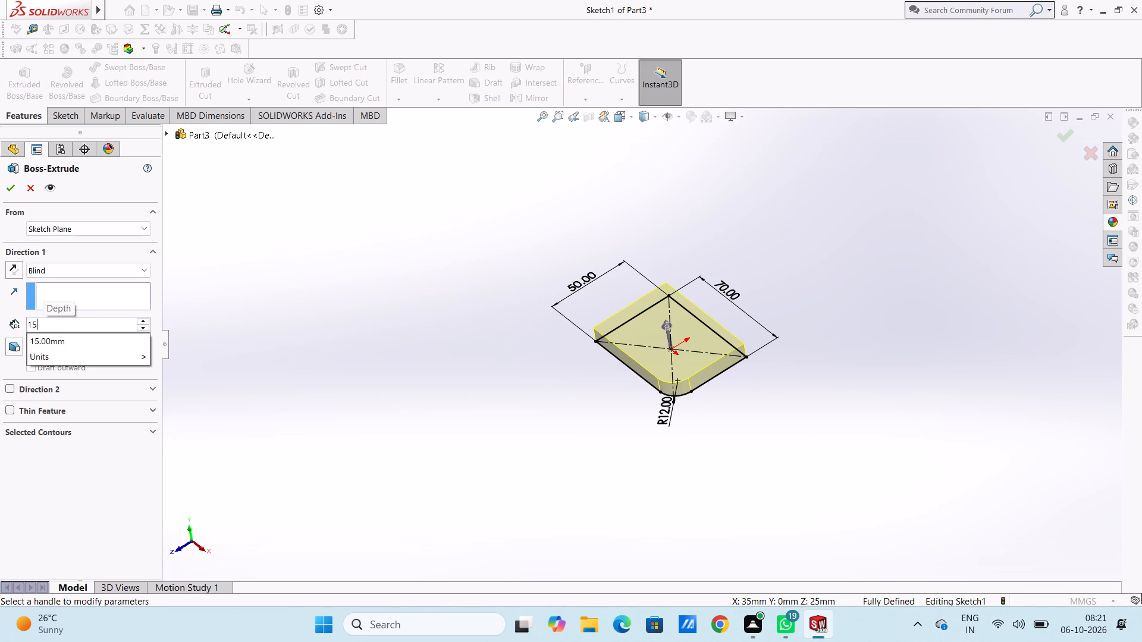
{"action": "key", "text": "Return"}
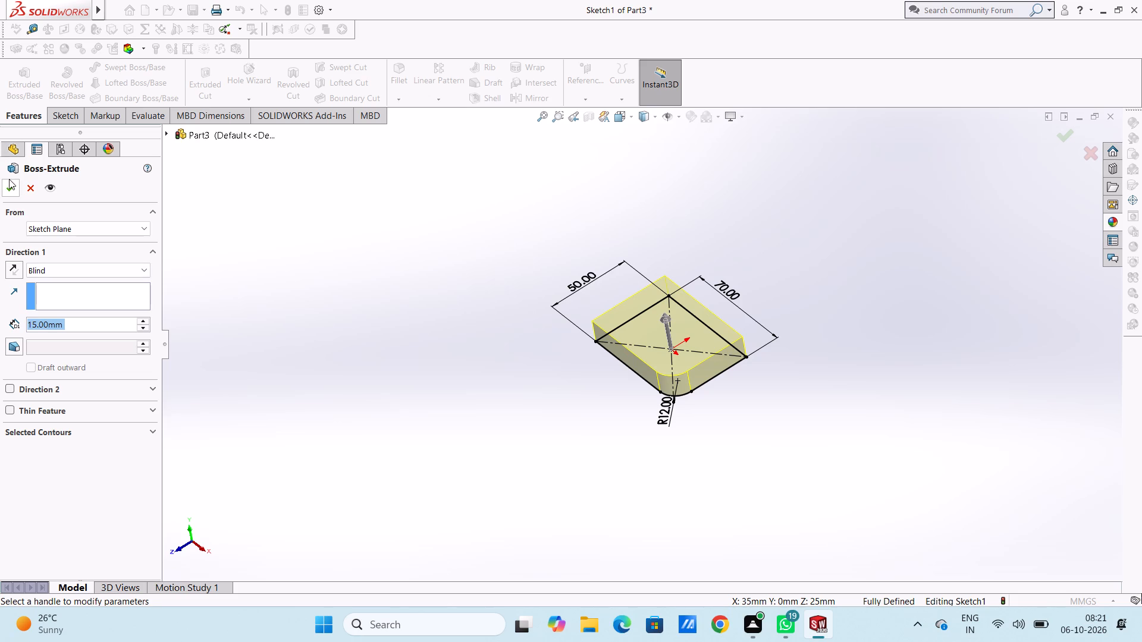
{"action": "left_click", "coordinate": [8, 180]}
{"action": "left_click", "coordinate": [365, 354]}
{"action": "middle_click_drag", "start_coordinate": [425, 406], "coordinate": [463, 300]}
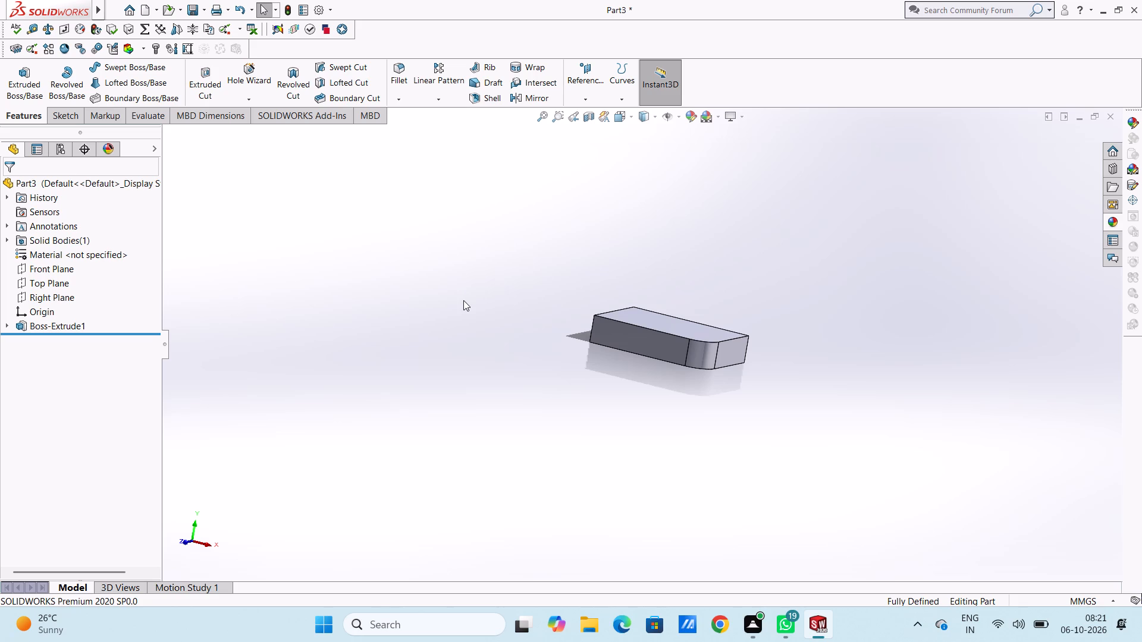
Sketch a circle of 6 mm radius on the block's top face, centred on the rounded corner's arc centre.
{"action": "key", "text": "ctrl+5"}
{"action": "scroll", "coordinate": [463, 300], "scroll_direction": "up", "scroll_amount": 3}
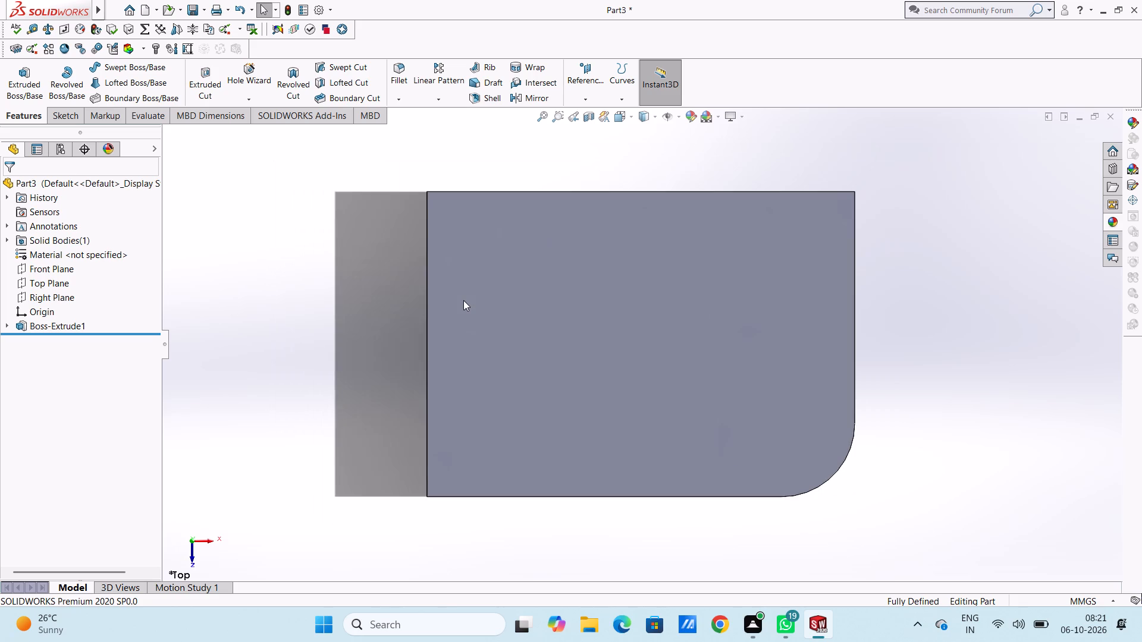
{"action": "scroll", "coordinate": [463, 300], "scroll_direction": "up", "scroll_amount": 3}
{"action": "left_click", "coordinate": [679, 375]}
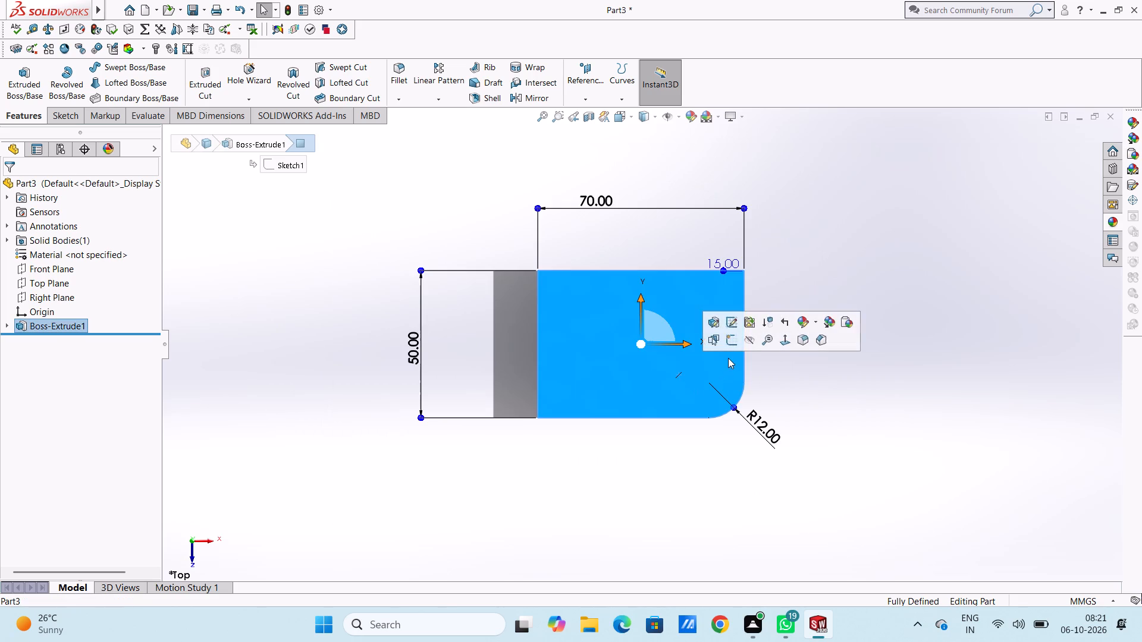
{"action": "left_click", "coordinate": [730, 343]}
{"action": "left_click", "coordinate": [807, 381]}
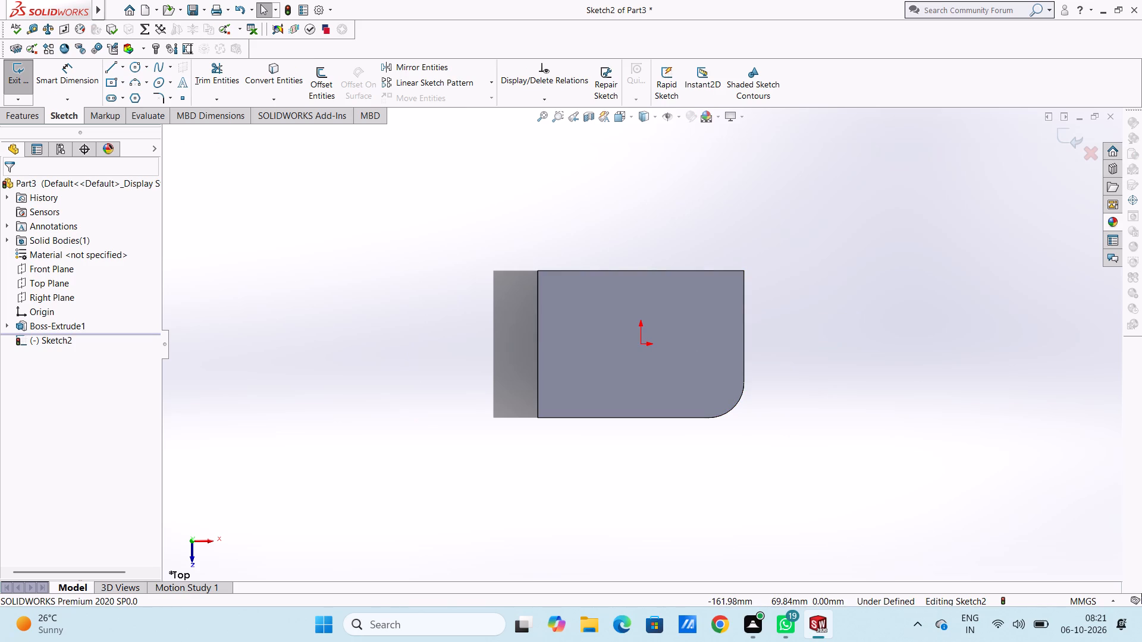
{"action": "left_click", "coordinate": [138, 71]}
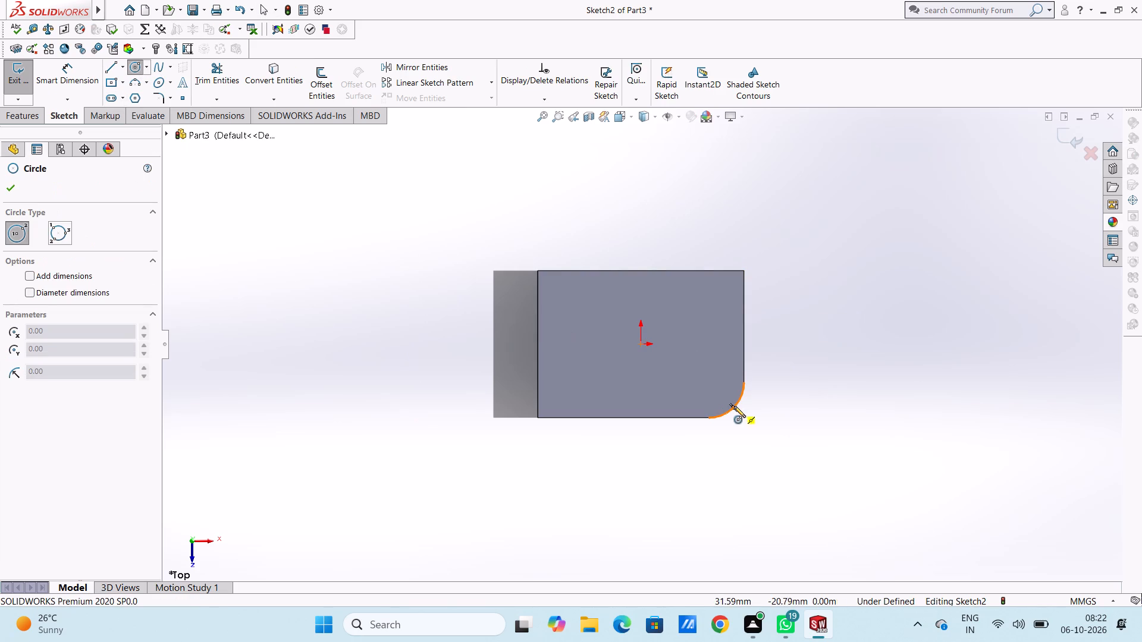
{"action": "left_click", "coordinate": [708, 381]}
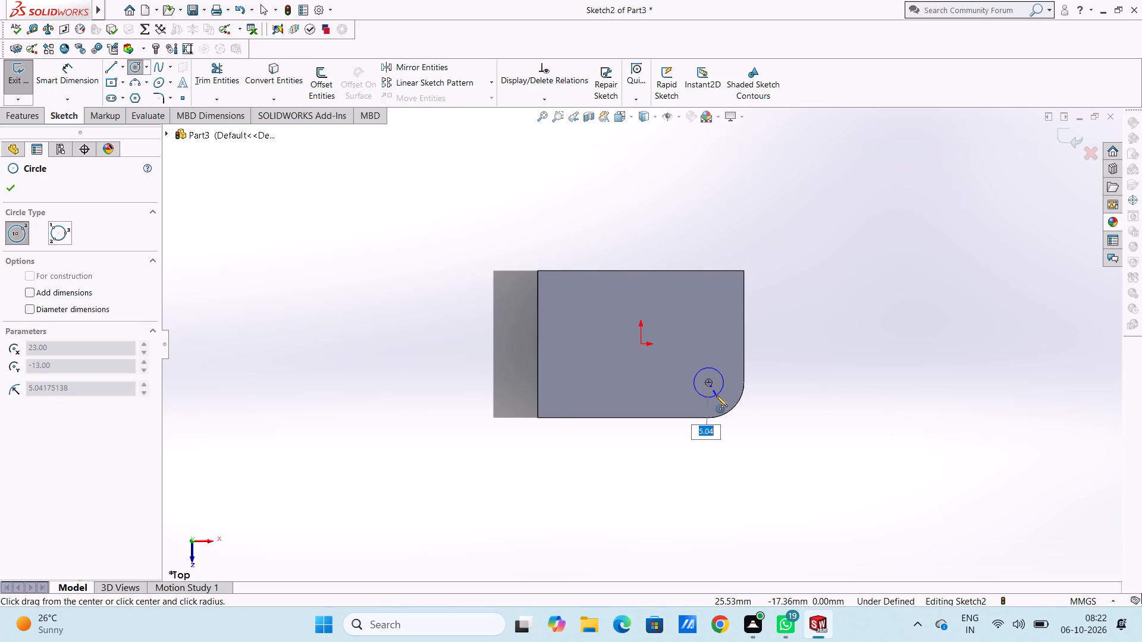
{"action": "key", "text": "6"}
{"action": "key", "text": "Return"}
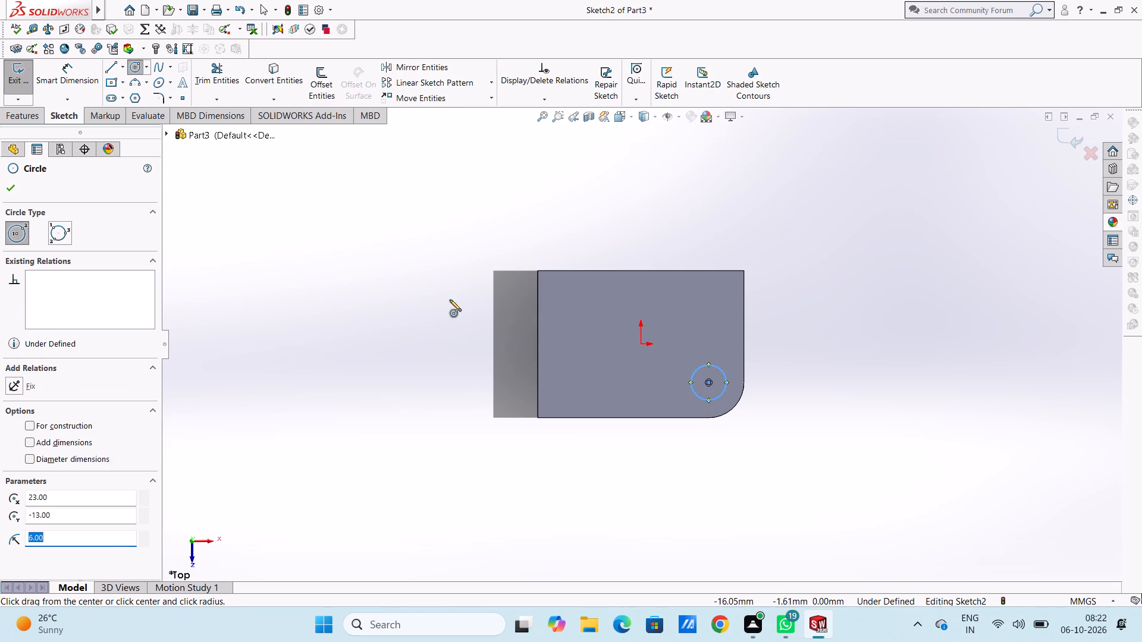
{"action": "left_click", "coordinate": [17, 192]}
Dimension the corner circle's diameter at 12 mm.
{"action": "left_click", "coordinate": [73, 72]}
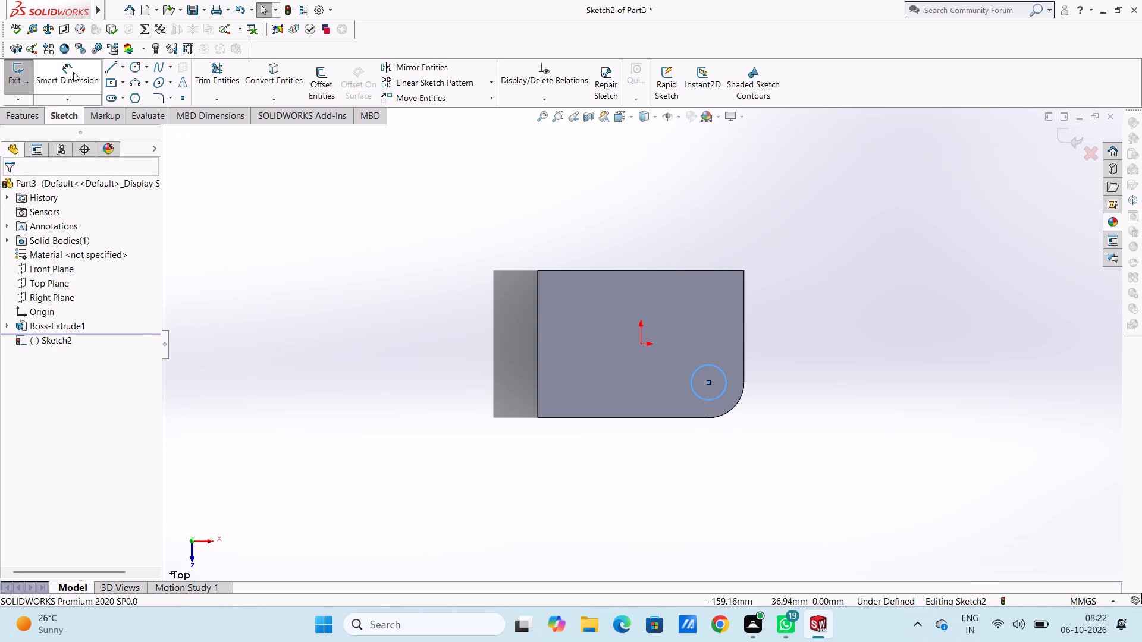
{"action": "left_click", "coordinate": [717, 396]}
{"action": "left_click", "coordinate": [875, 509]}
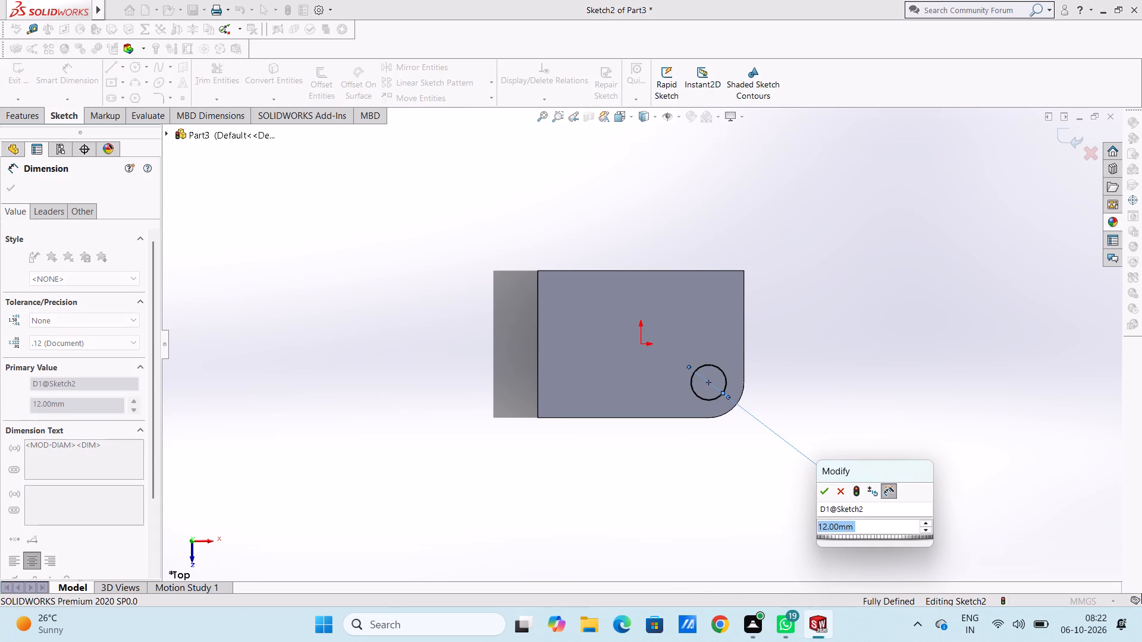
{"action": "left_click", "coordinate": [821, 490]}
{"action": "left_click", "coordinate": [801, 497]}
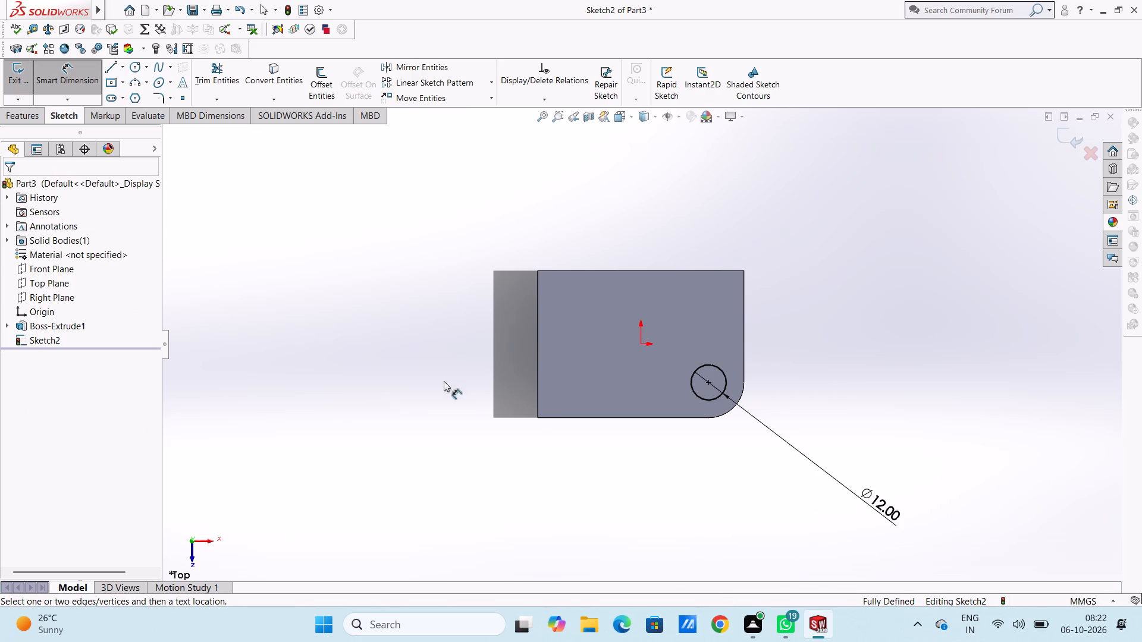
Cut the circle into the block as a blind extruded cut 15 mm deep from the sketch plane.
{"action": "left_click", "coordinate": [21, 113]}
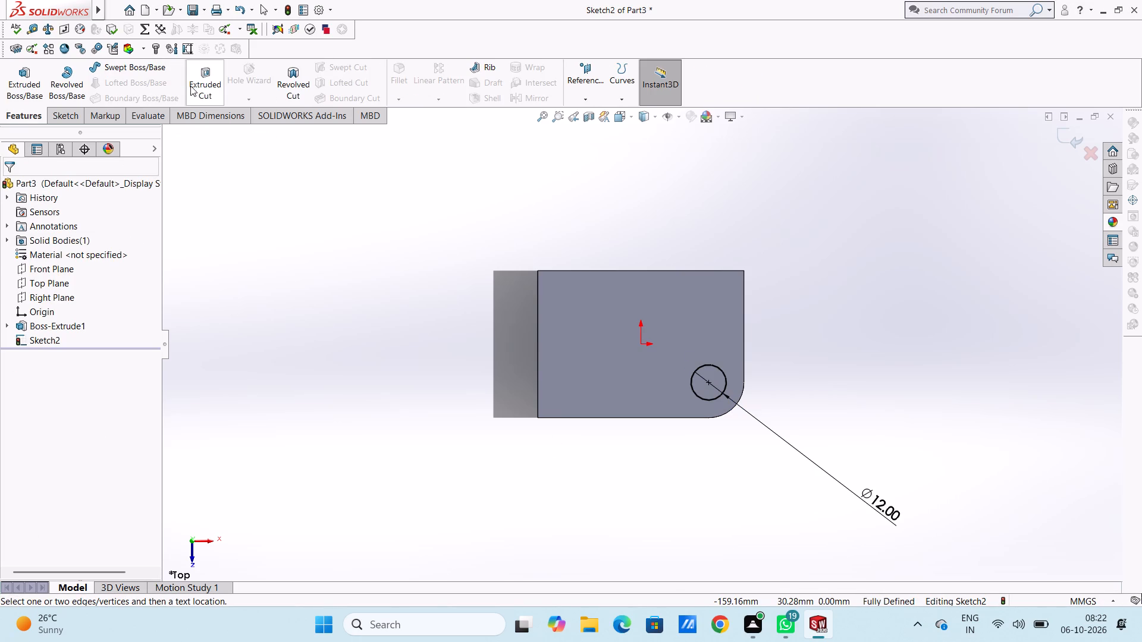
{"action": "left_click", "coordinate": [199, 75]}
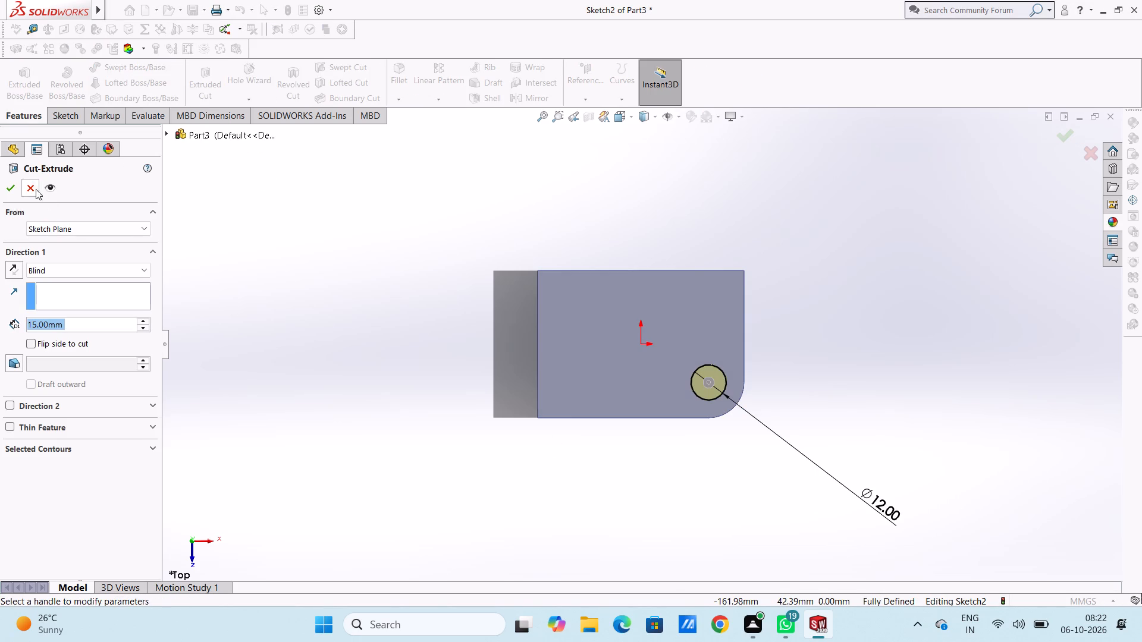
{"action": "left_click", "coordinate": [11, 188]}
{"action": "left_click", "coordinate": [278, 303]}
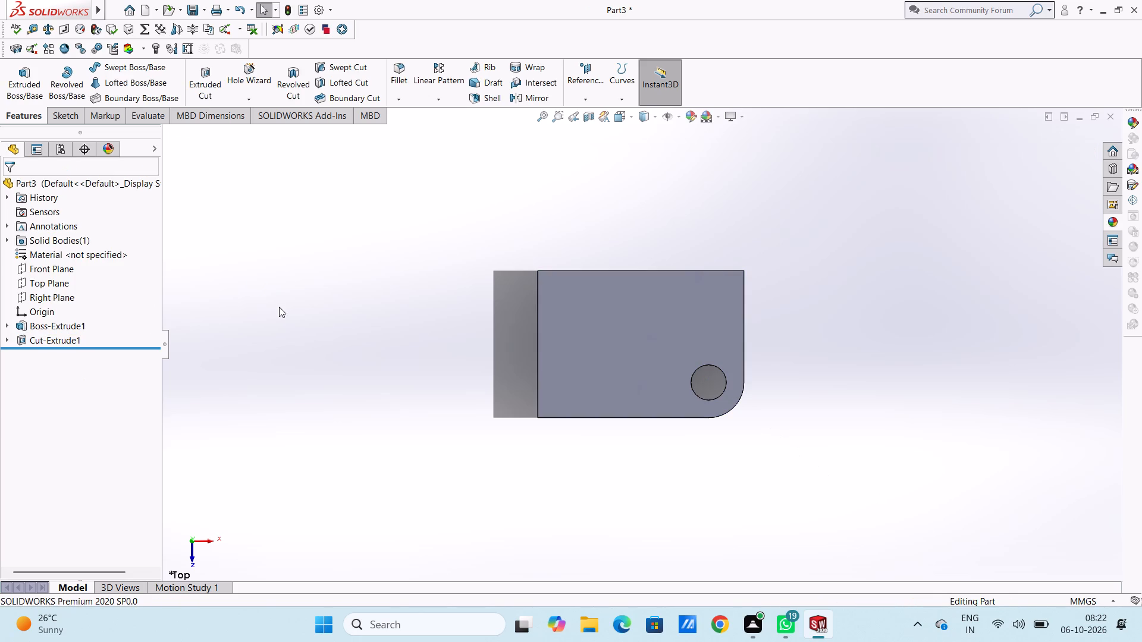
Undo the hole cut, the circle sketch and the block extrusion, back to the open base rectangle sketch.
{"action": "middle_click_drag", "start_coordinate": [395, 387], "coordinate": [377, 364]}
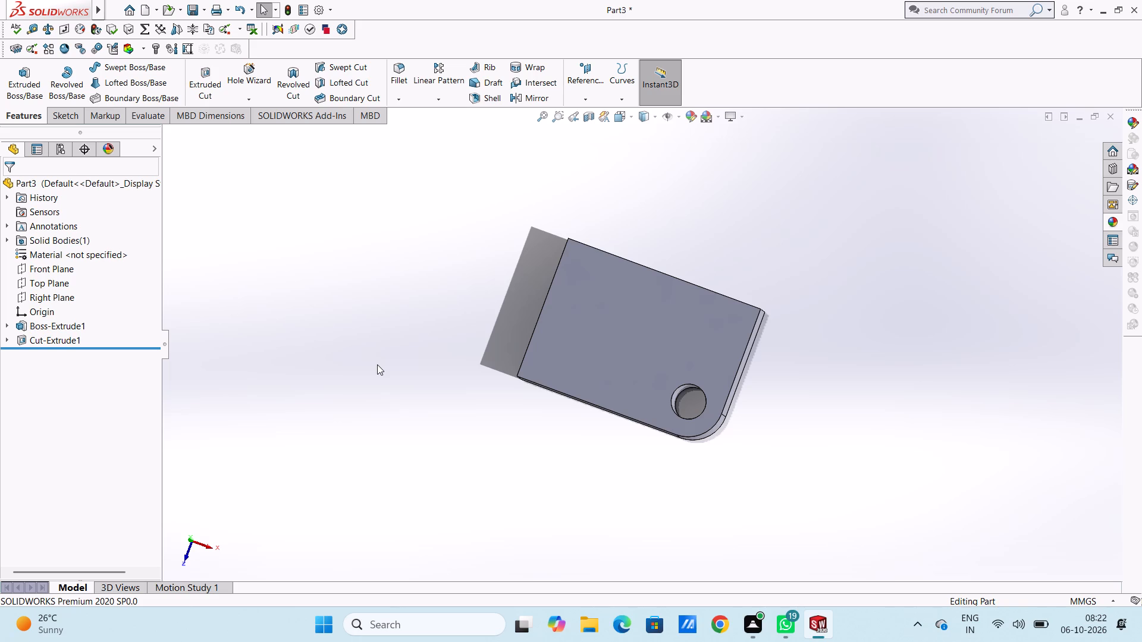
{"action": "key", "text": "ctrl+z"}
{"action": "key", "text": "ctrl+z"}
{"action": "key", "text": "ctrl+z"}
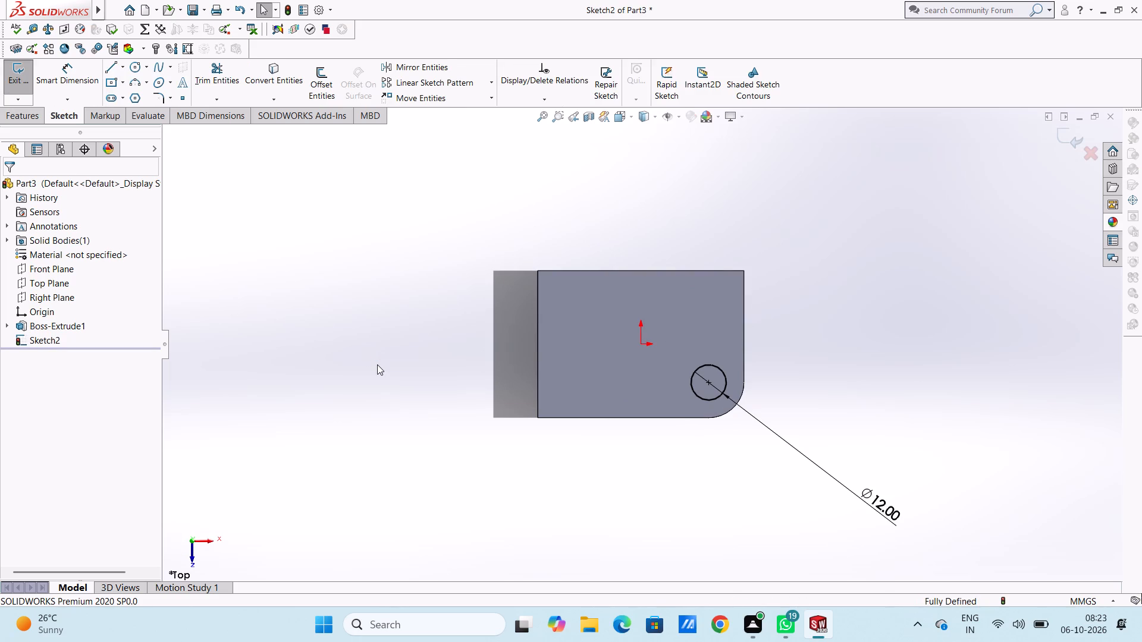
{"action": "key", "text": "ctrl+z"}
{"action": "key", "text": "ctrl+z"}
{"action": "key", "text": "ctrl+z"}
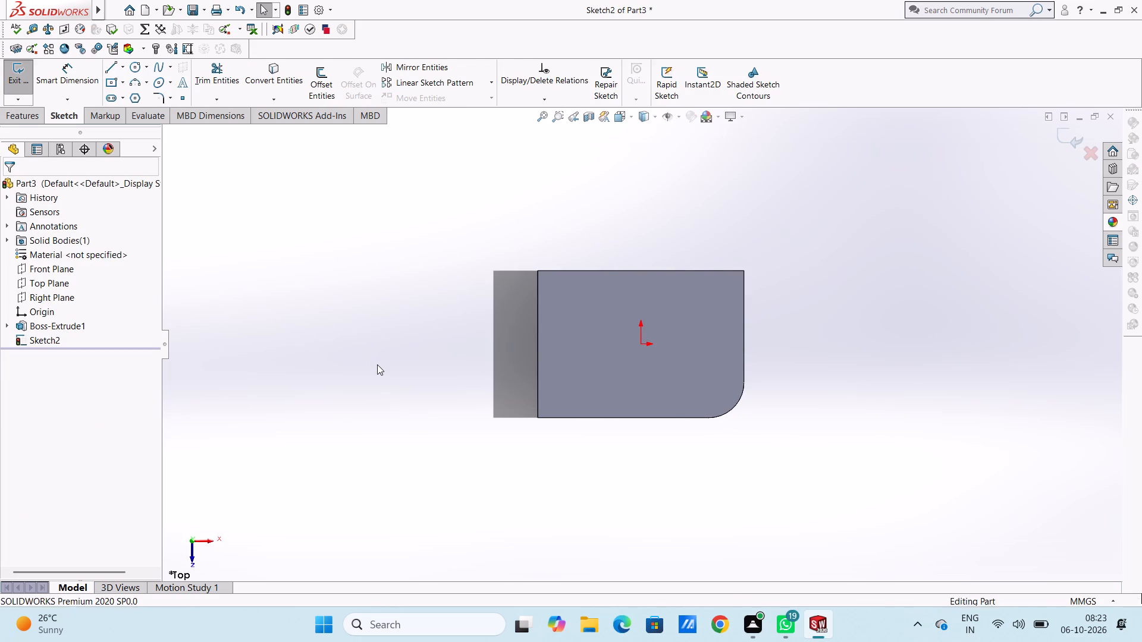
{"action": "key", "text": "ctrl+z"}
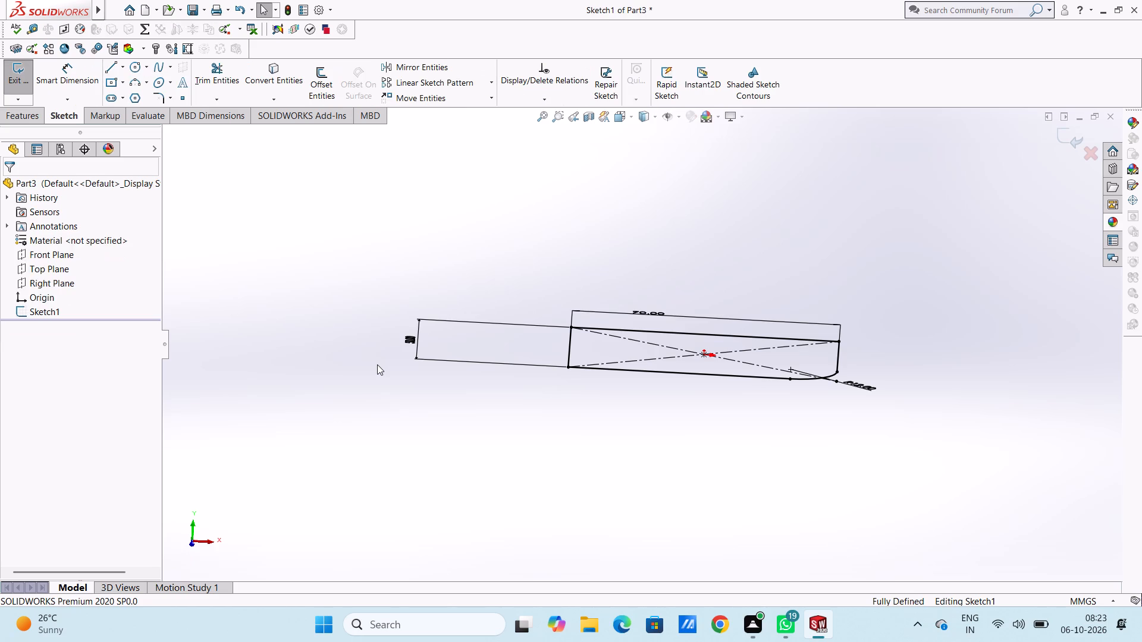
Resize the base rectangle to 90 mm high and 90 mm wide by editing its two existing dimensions.
{"action": "middle_click_drag", "start_coordinate": [695, 233], "coordinate": [691, 361]}
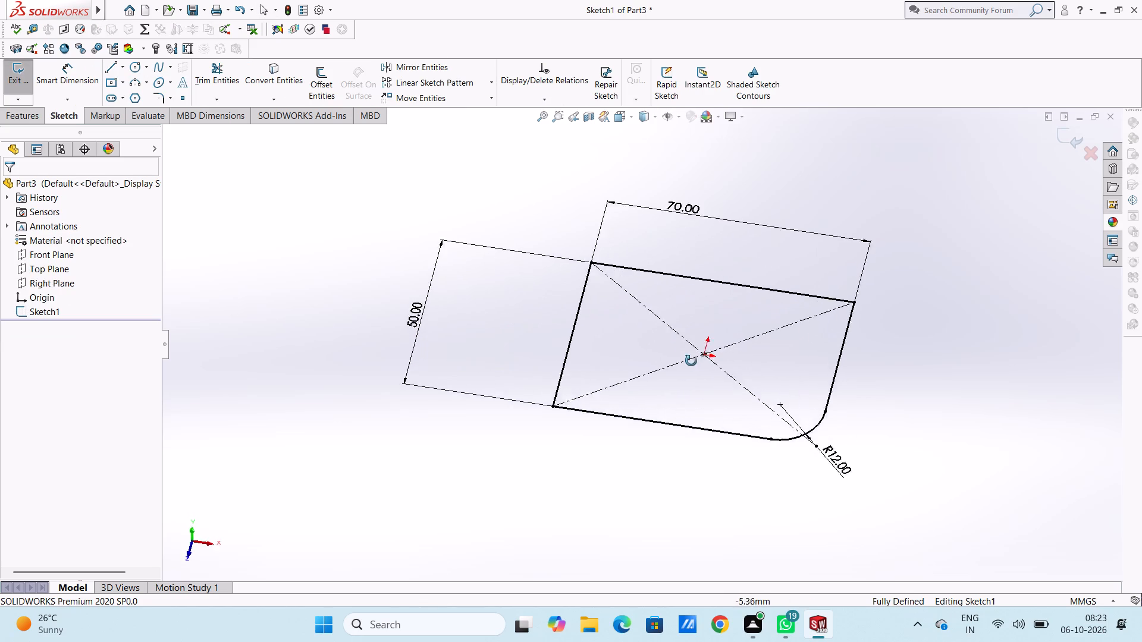
{"action": "middle_click_drag", "start_coordinate": [691, 361], "coordinate": [724, 400]}
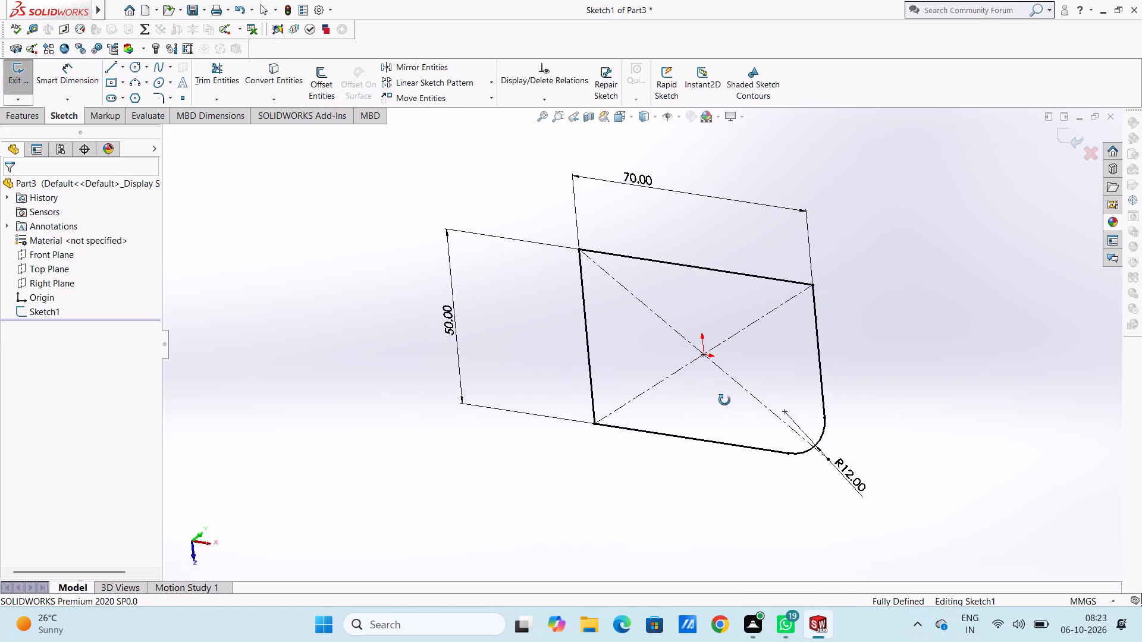
{"action": "middle_click_drag", "start_coordinate": [724, 400], "coordinate": [696, 417]}
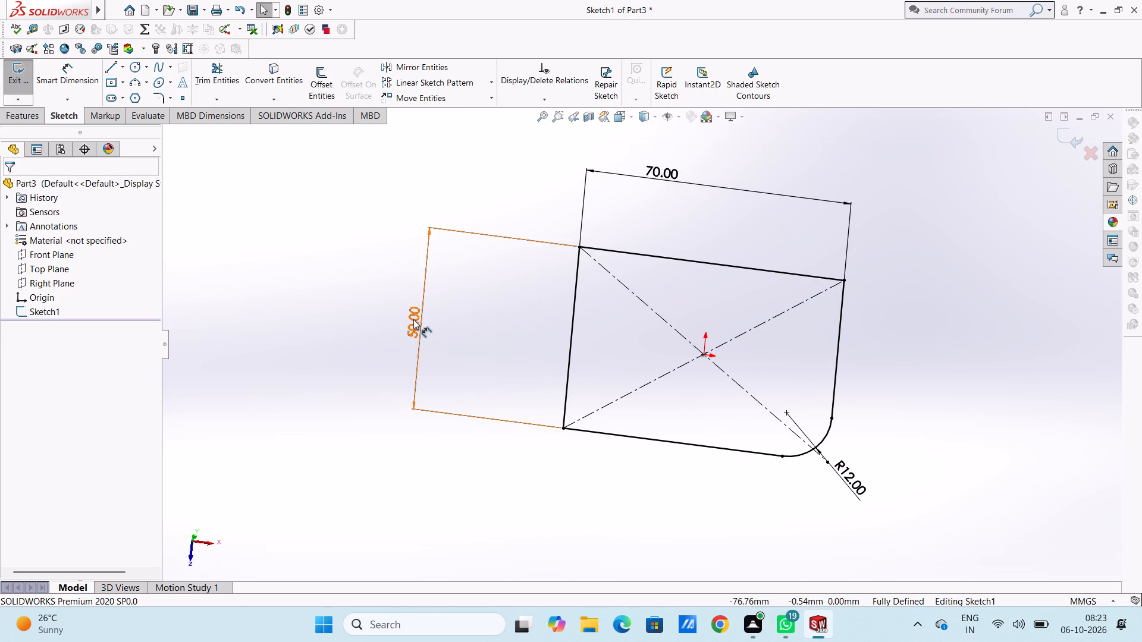
{"action": "double_click", "coordinate": [413, 319]}
{"action": "type", "text": "90"}
{"action": "key", "text": "Return"}
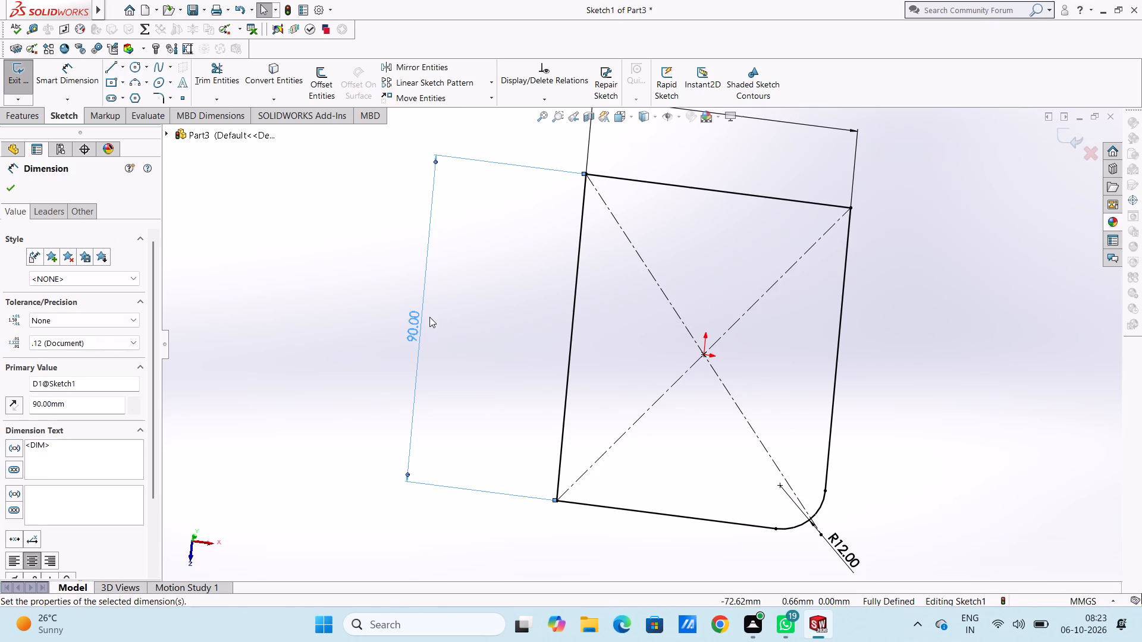
{"action": "left_click", "coordinate": [457, 333]}
{"action": "scroll", "coordinate": [482, 358], "scroll_direction": "up", "scroll_amount": 4}
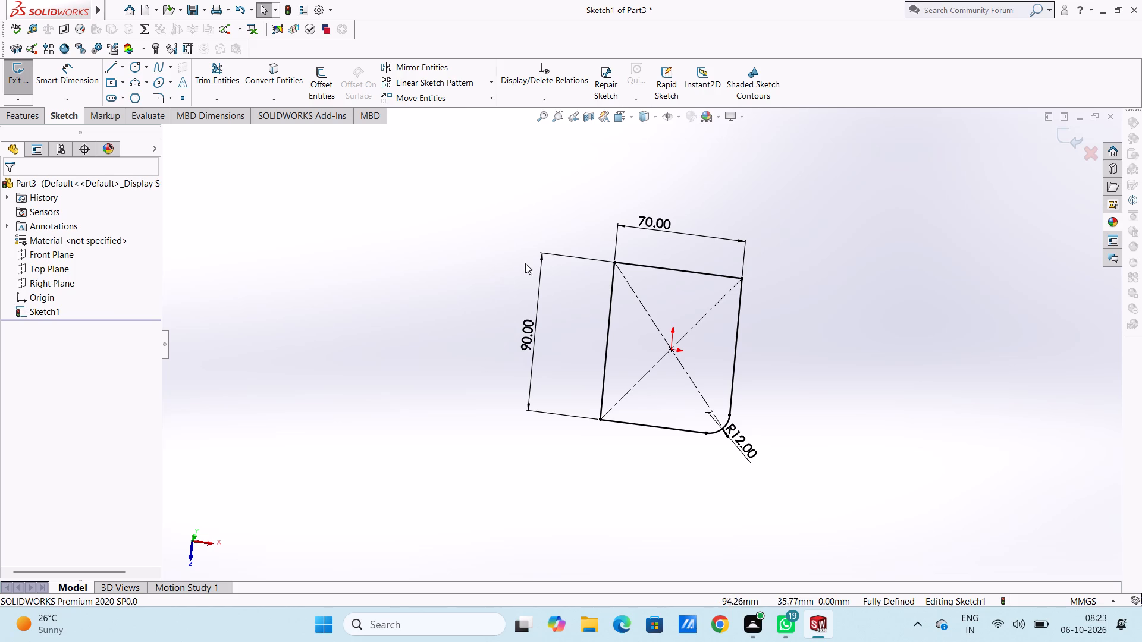
{"action": "double_click", "coordinate": [645, 231]}
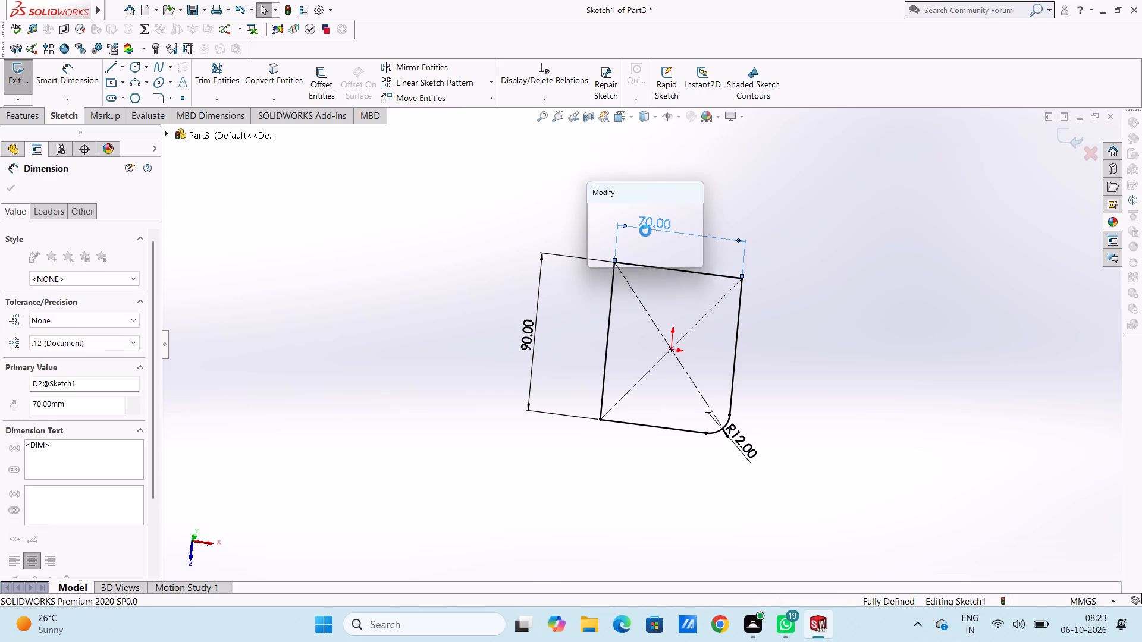
{"action": "type", "text": "90"}
{"action": "key", "text": "Return"}
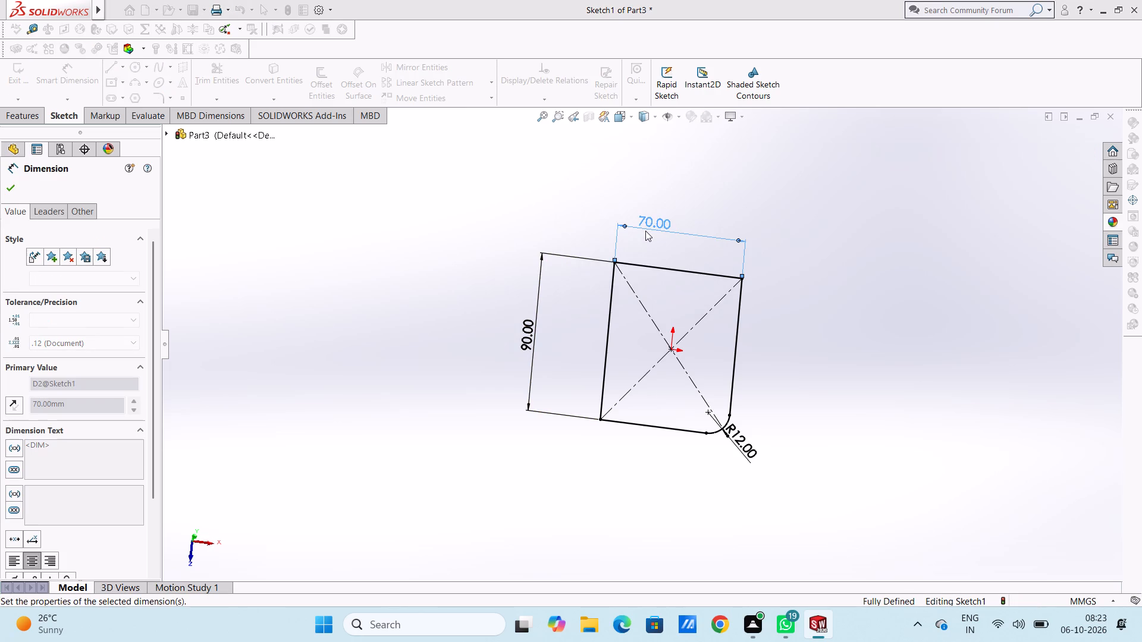
{"action": "left_click", "coordinate": [382, 333]}
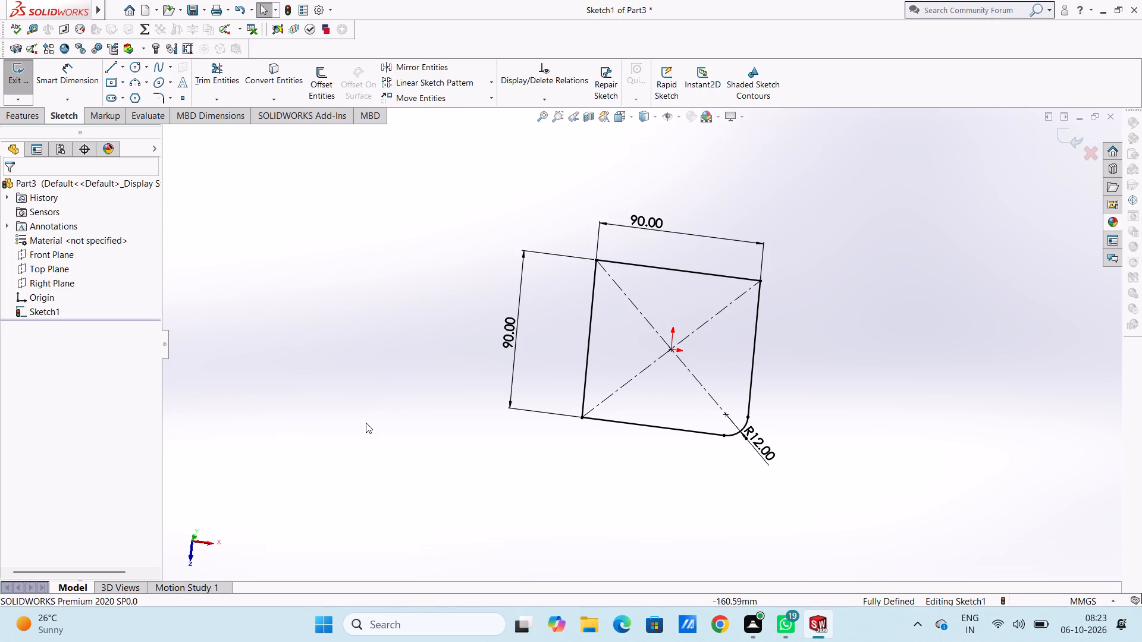
Sketch a circle of 6 mm radius in the base sketch, centred on the corner fillet's arc centre.
{"action": "middle_click_drag", "start_coordinate": [365, 421], "coordinate": [363, 432]}
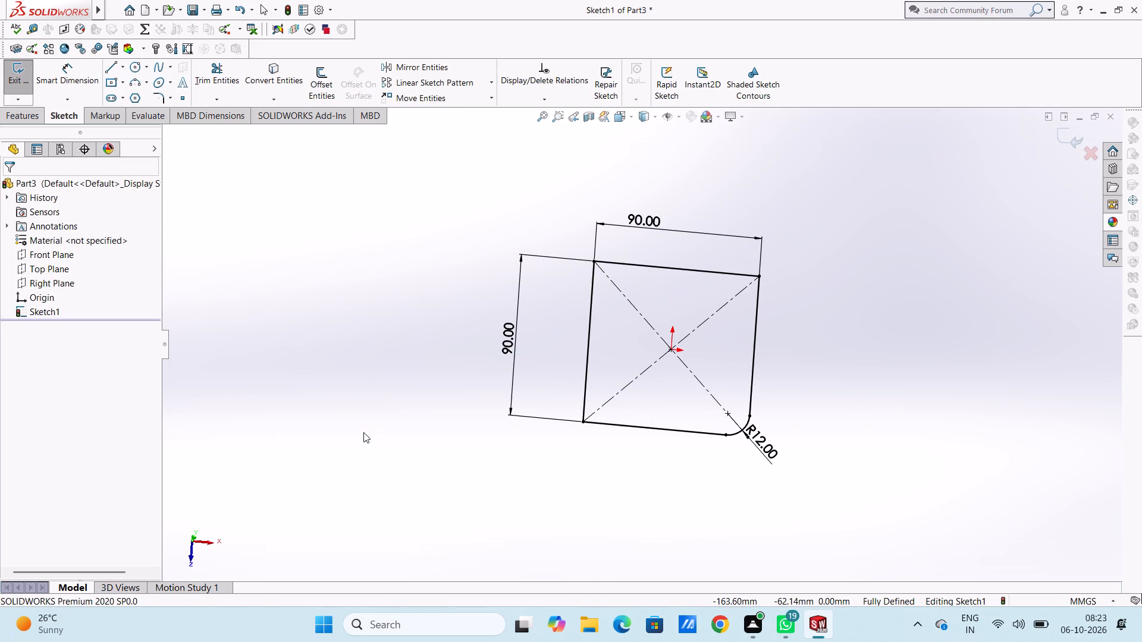
{"action": "key", "text": "ctrl+5"}
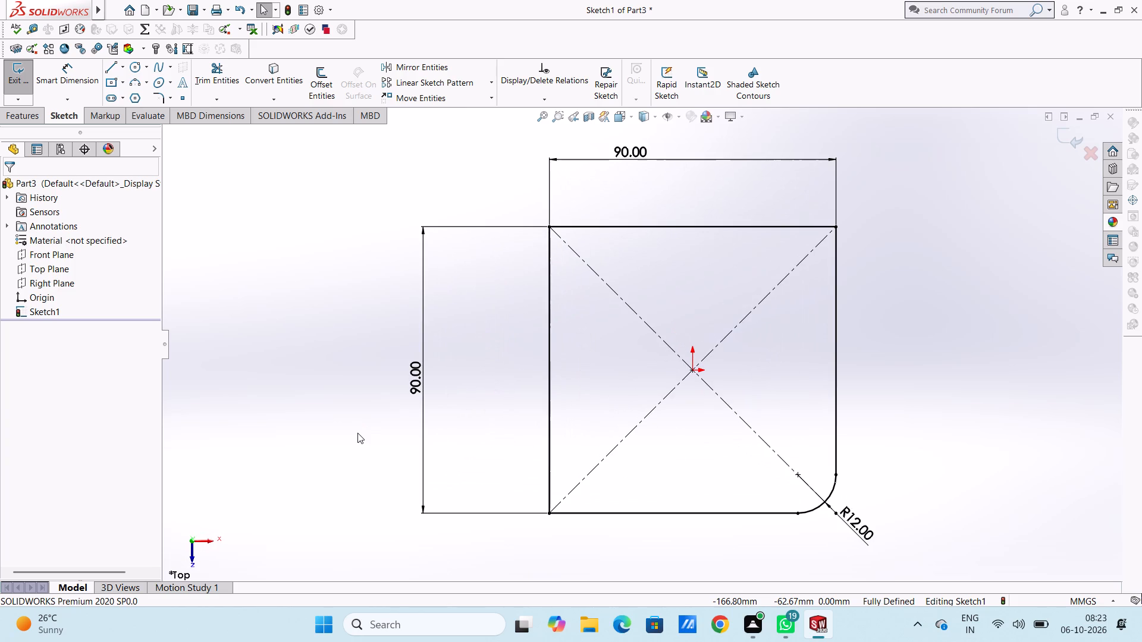
{"action": "scroll", "coordinate": [357, 433], "scroll_direction": "up", "scroll_amount": 3}
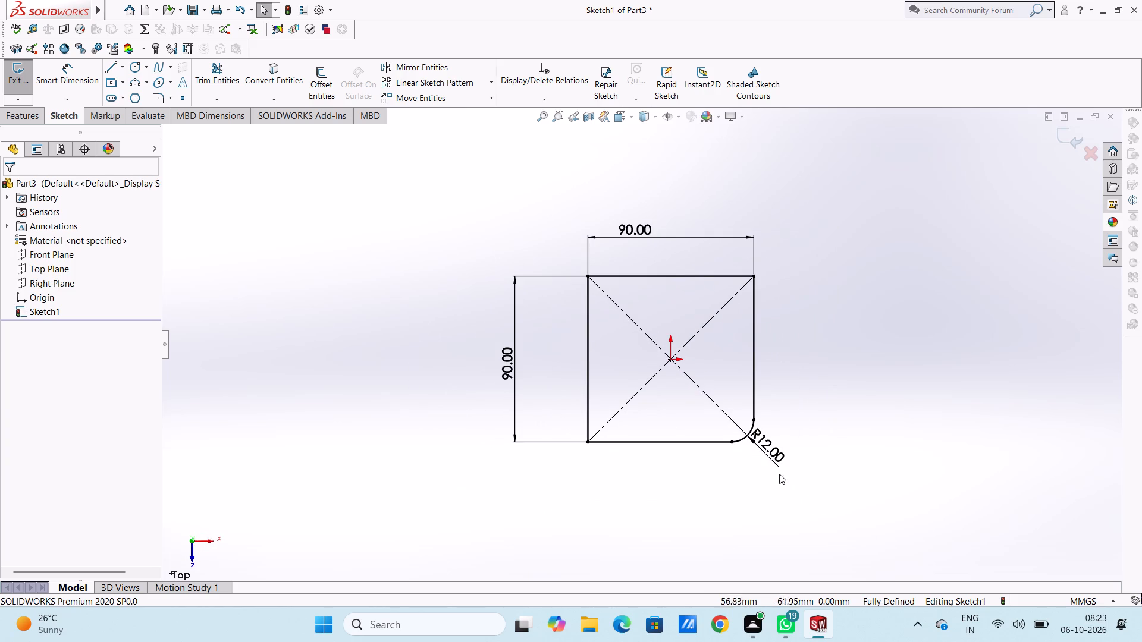
{"action": "scroll", "coordinate": [770, 448], "scroll_direction": "down", "scroll_amount": 1}
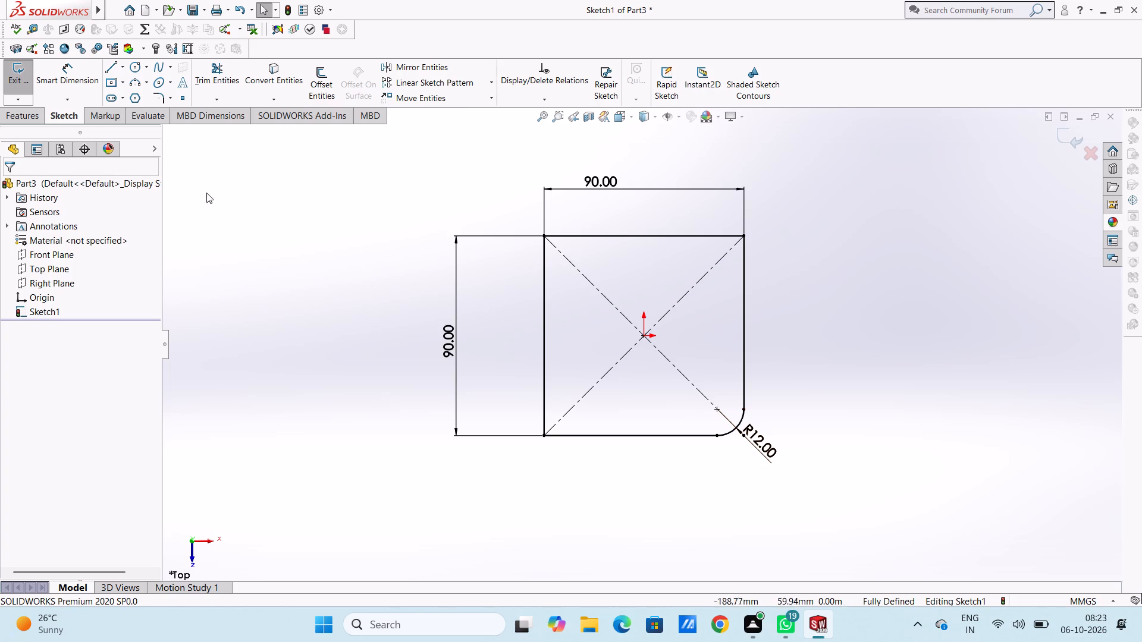
{"action": "left_click", "coordinate": [132, 68]}
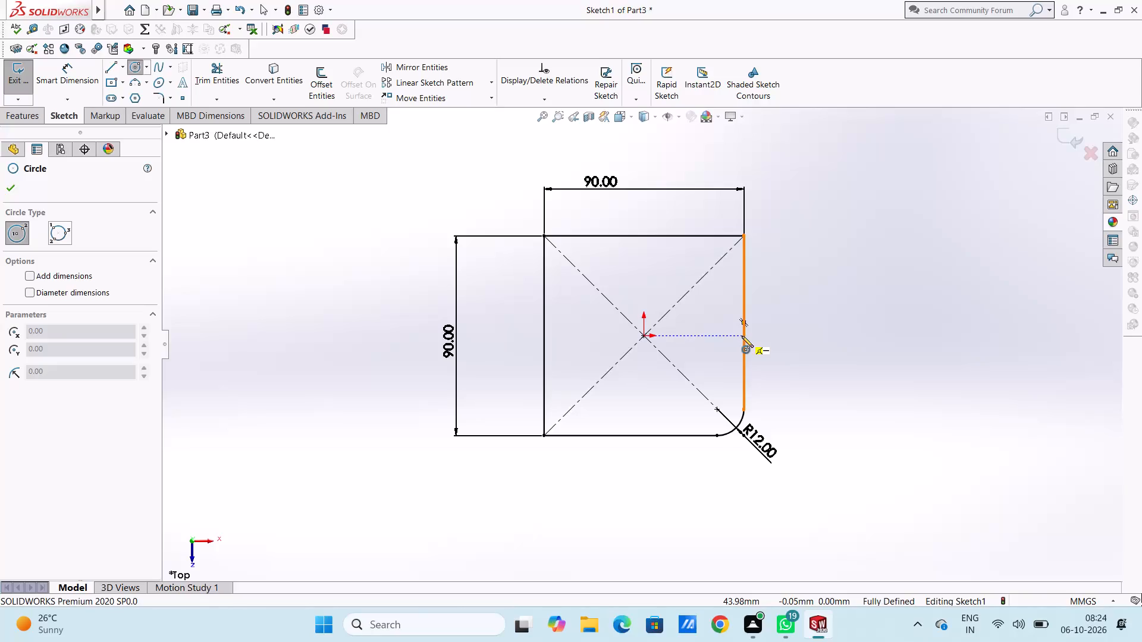
{"action": "left_click", "coordinate": [715, 411]}
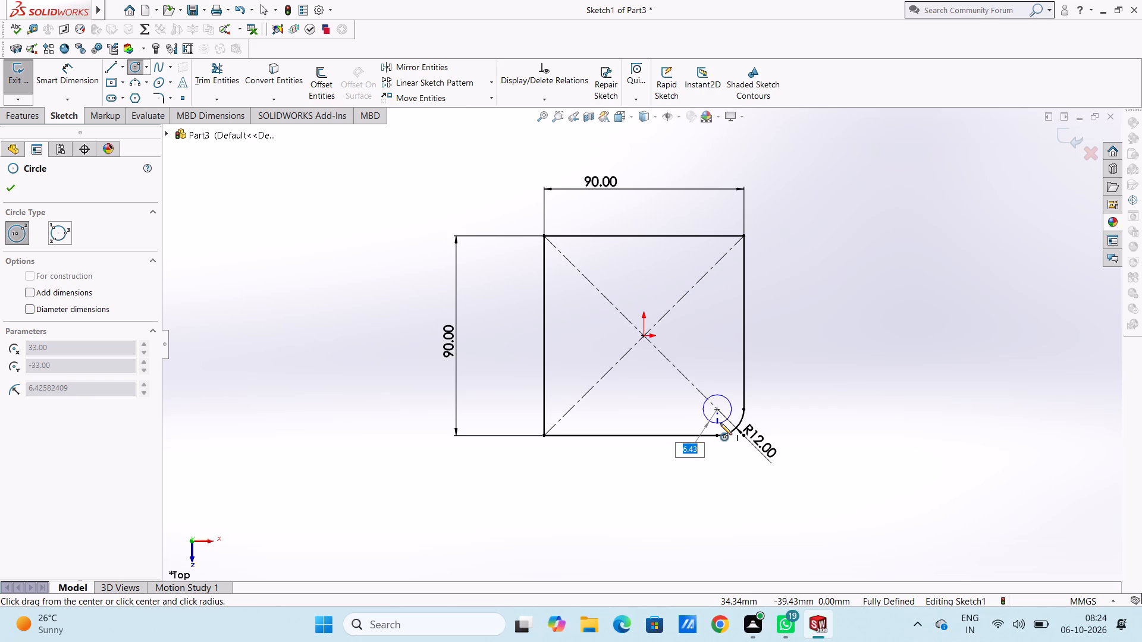
{"action": "key", "text": "6"}
{"action": "key", "text": "Return"}
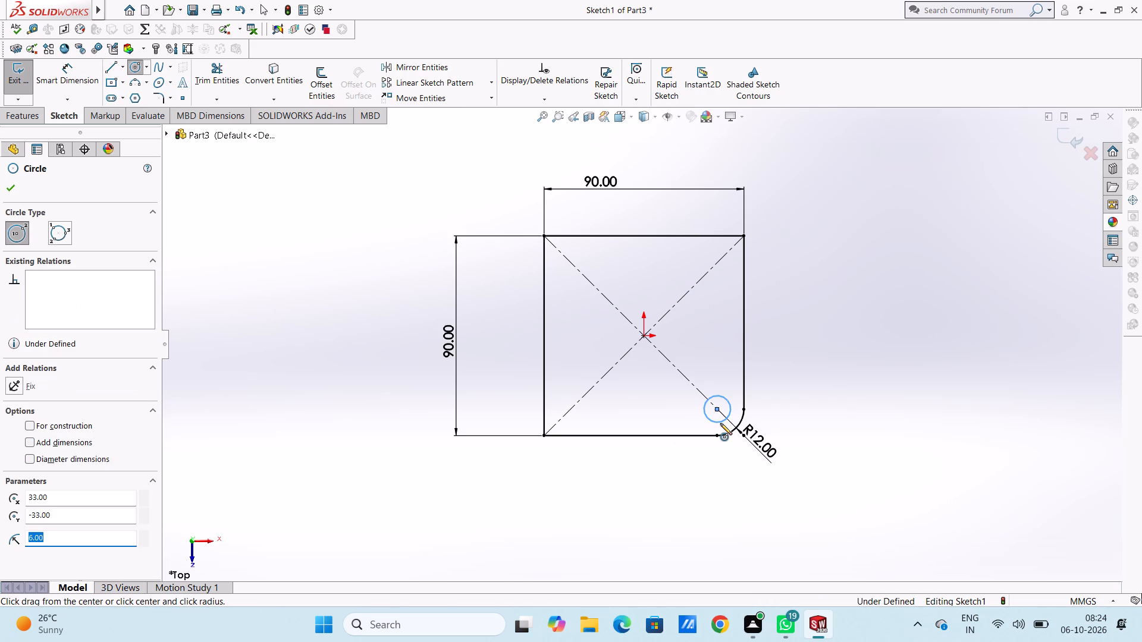
{"action": "left_click", "coordinate": [14, 187]}
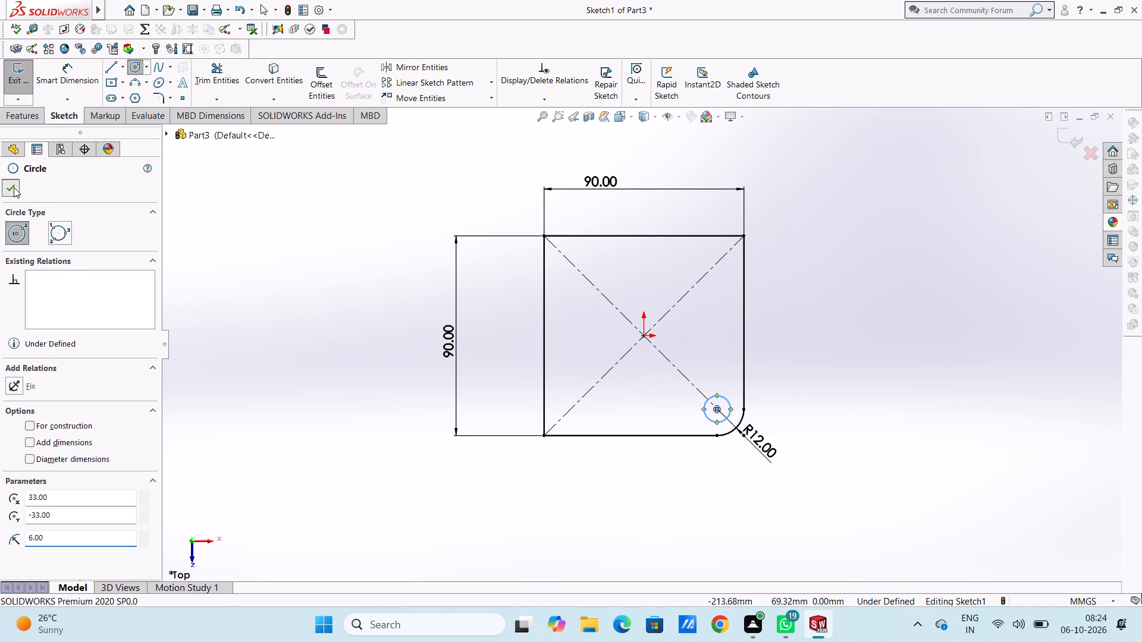
Dimension the circle at the rounded corner with a 12 mm diameter.
{"action": "left_click", "coordinate": [81, 81]}
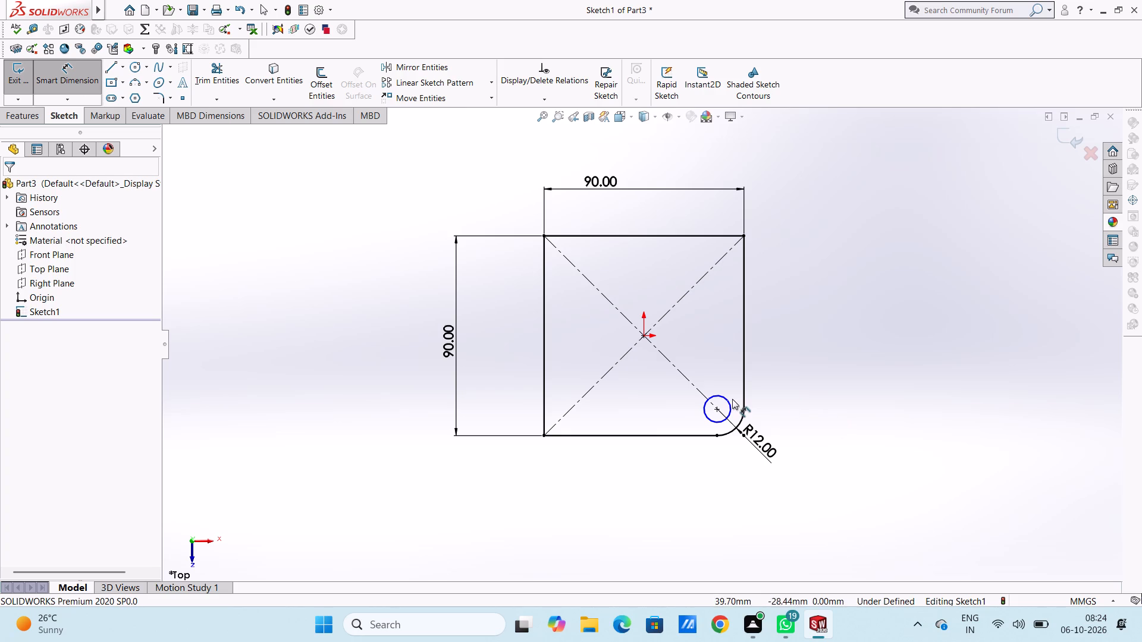
{"action": "left_click", "coordinate": [726, 398]}
{"action": "left_click", "coordinate": [888, 338]}
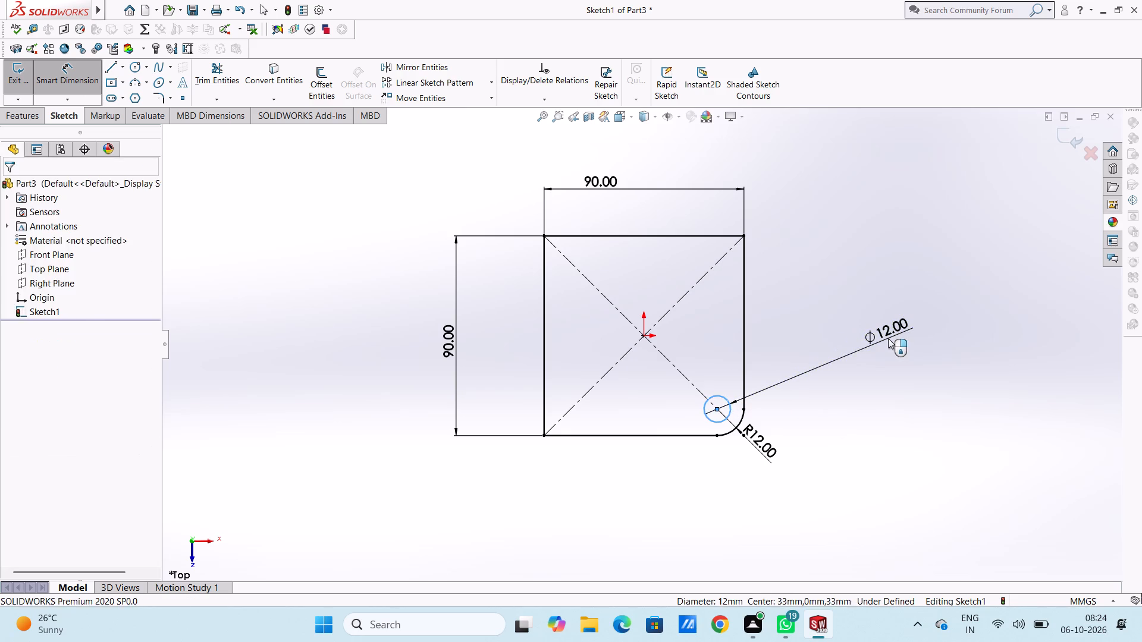
{"action": "left_click", "coordinate": [839, 318]}
{"action": "left_click", "coordinate": [833, 313]}
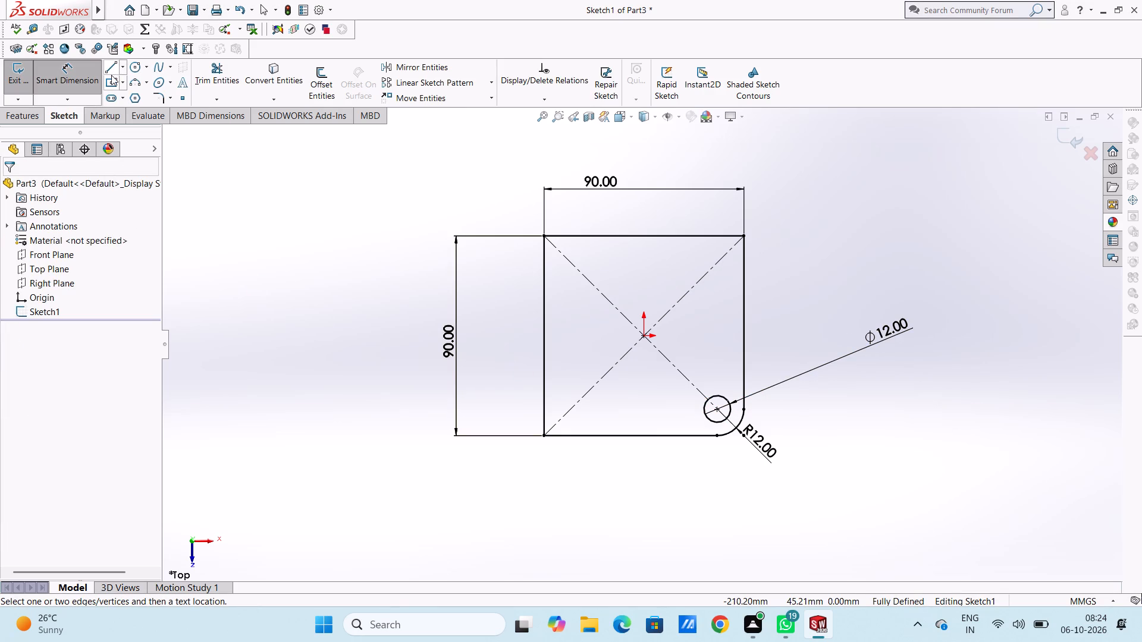
Sketch a second circle of 6 mm radius near the upper-right corner, centred about 33 mm right and 29 mm above the origin.
{"action": "left_click", "coordinate": [135, 65]}
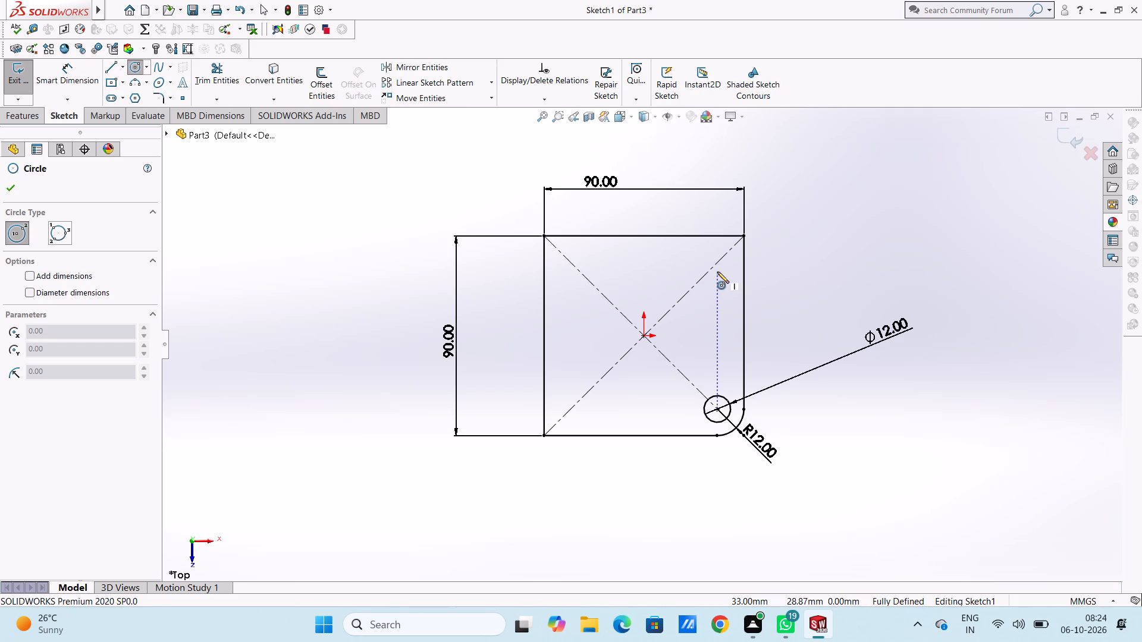
{"action": "left_click", "coordinate": [717, 272]}
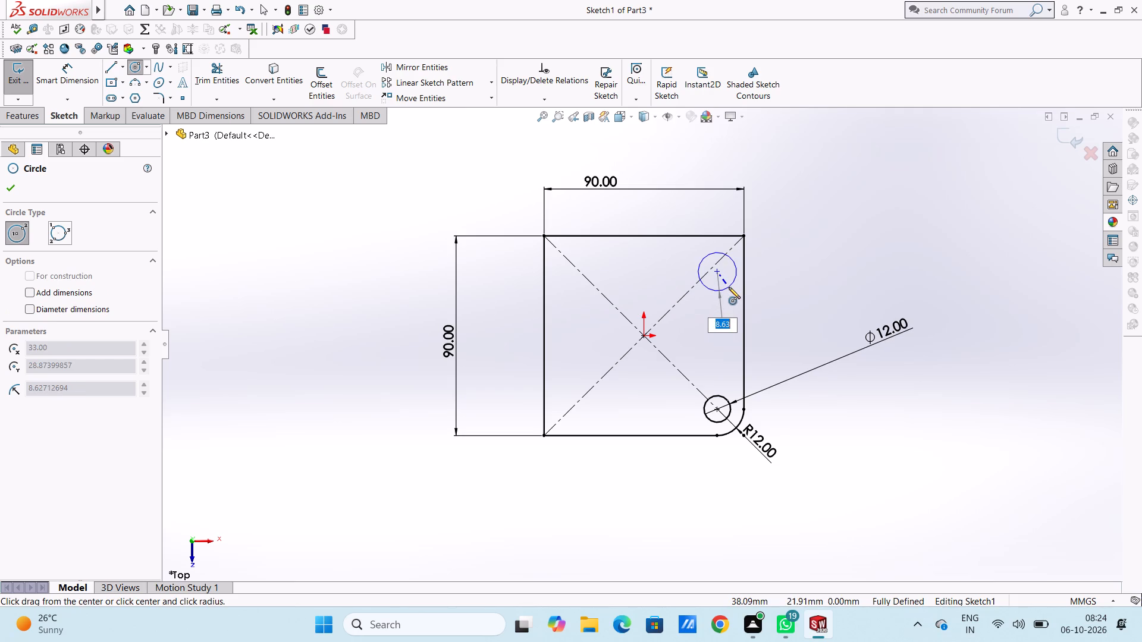
{"action": "key", "text": "6"}
{"action": "key", "text": "Return"}
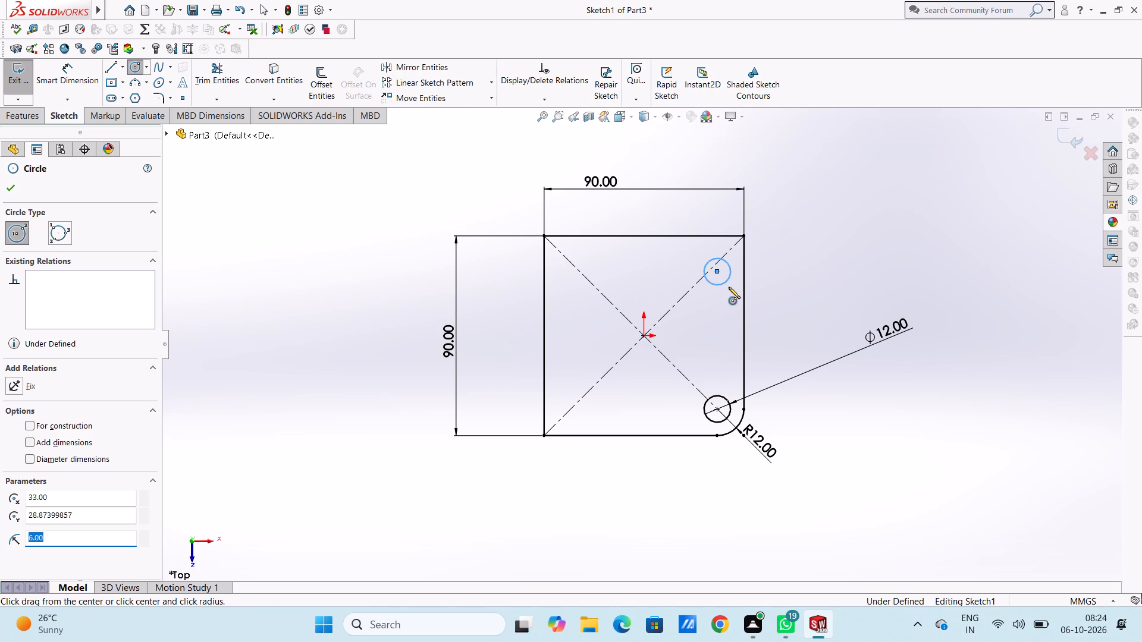
{"action": "left_click", "coordinate": [18, 186]}
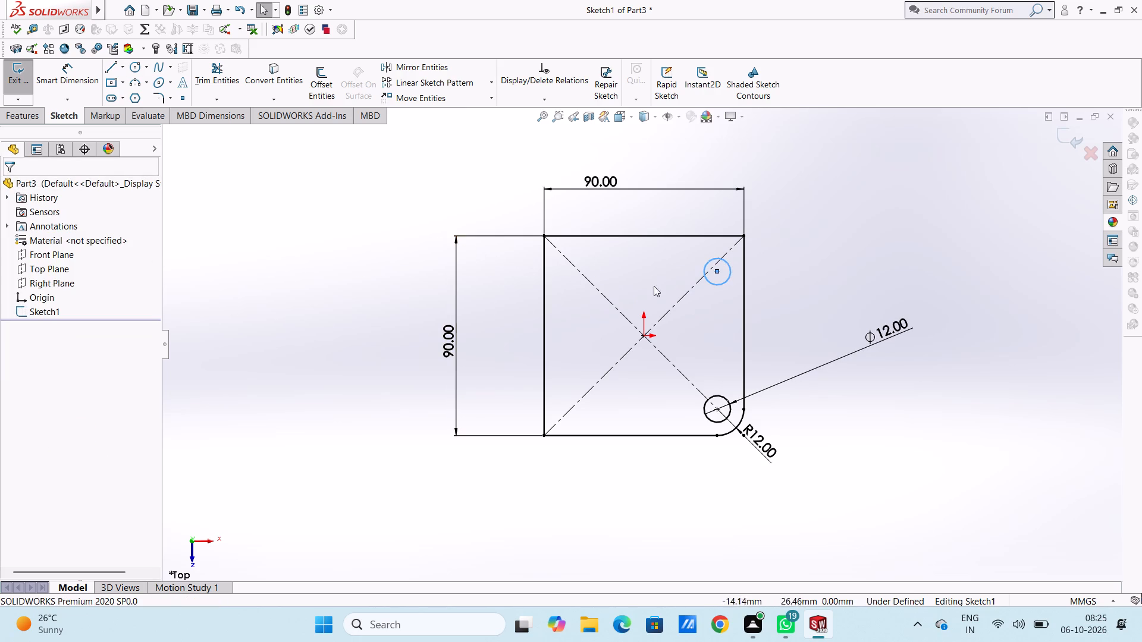
Set the corner fillet's radius to 20 mm.
{"action": "double_click", "coordinate": [761, 439]}
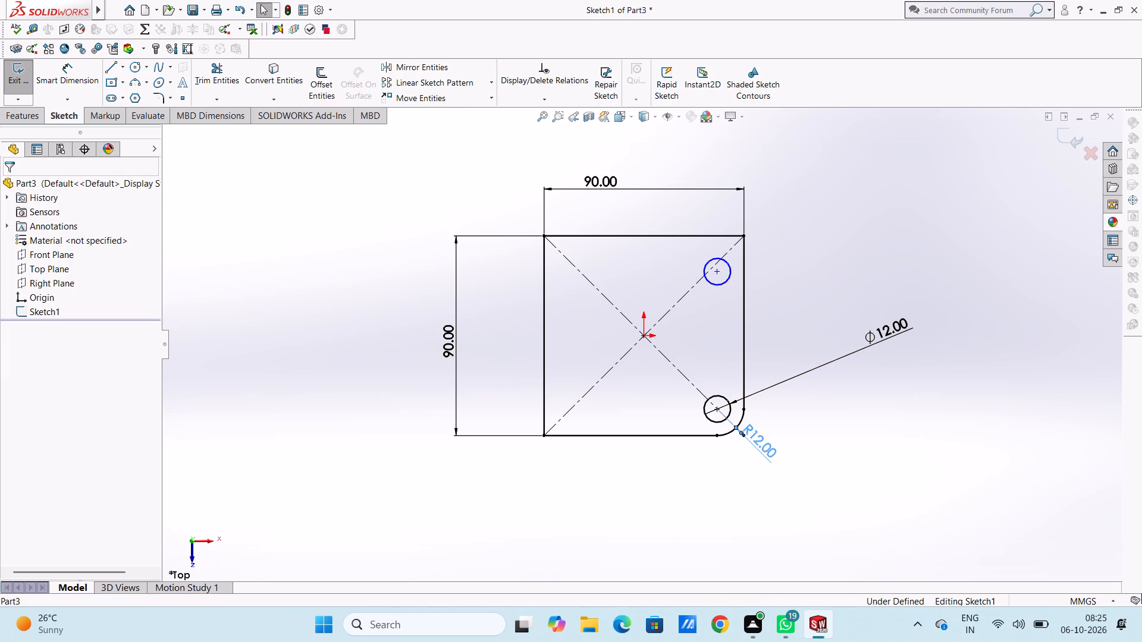
{"action": "type", "text": "20"}
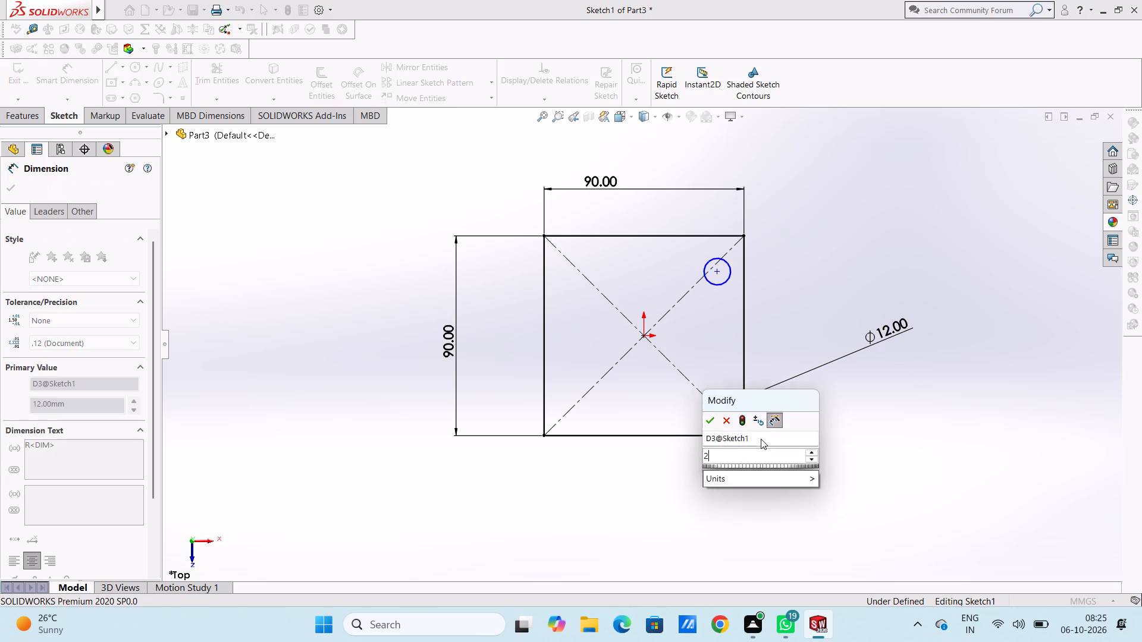
{"action": "key", "text": "Return"}
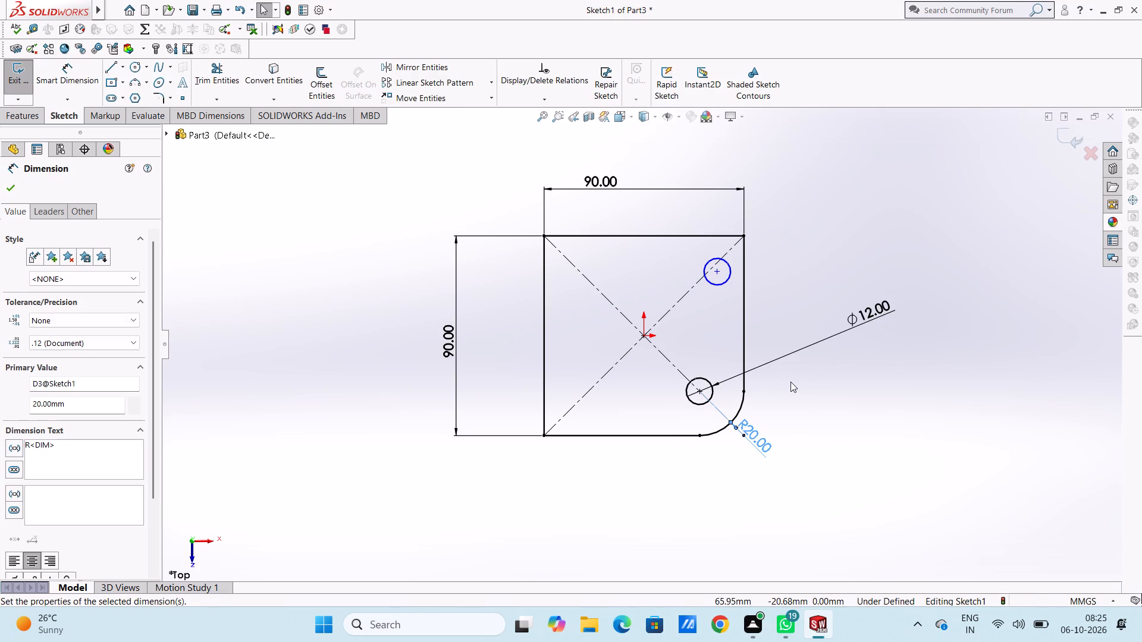
{"action": "left_click", "coordinate": [790, 382]}
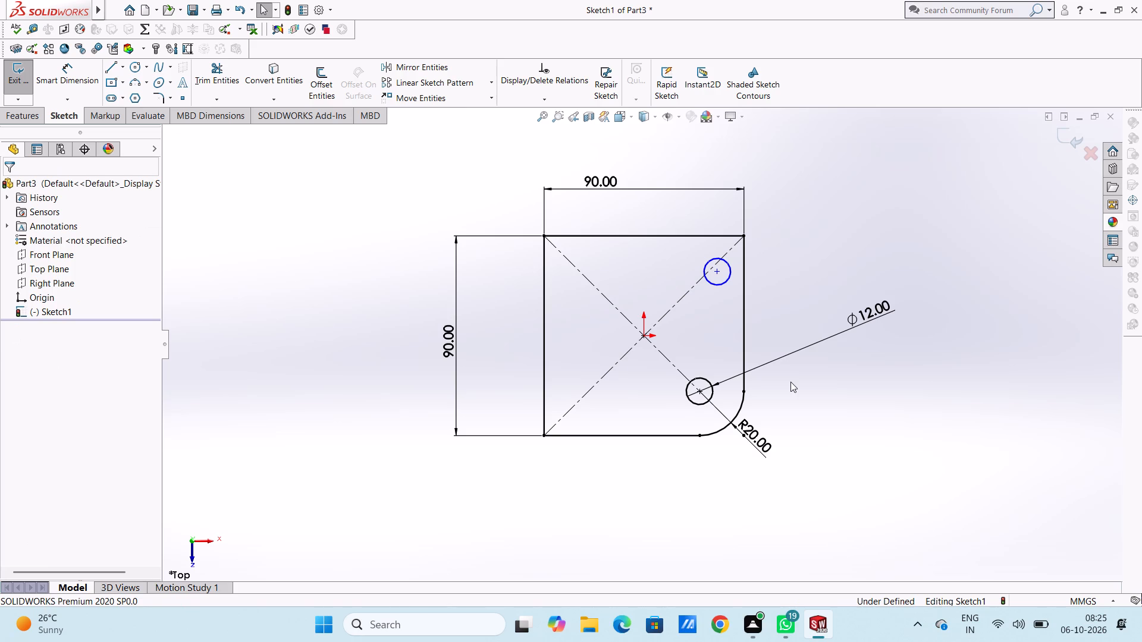
Dimension the upper circle with a 12 mm diameter.
{"action": "left_click", "coordinate": [81, 81]}
{"action": "left_click", "coordinate": [726, 284]}
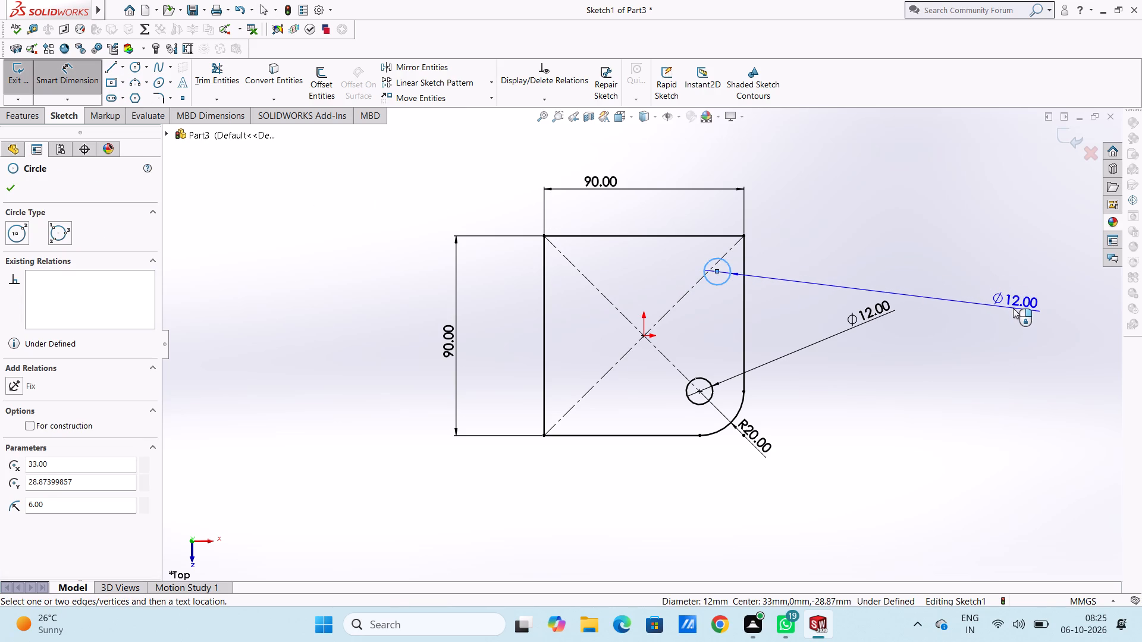
{"action": "left_click", "coordinate": [1013, 308]}
{"action": "left_click", "coordinate": [959, 287]}
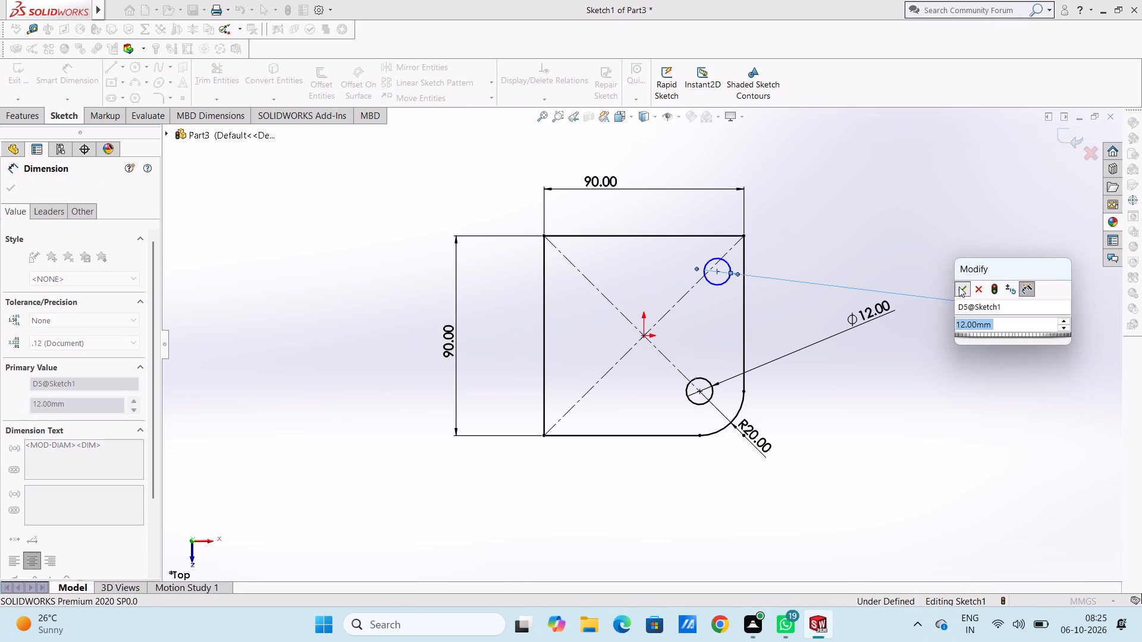
{"action": "left_click", "coordinate": [884, 245]}
Dimension the vertical distance between the two circle centres and set it to 50 mm.
{"action": "left_click", "coordinate": [716, 271]}
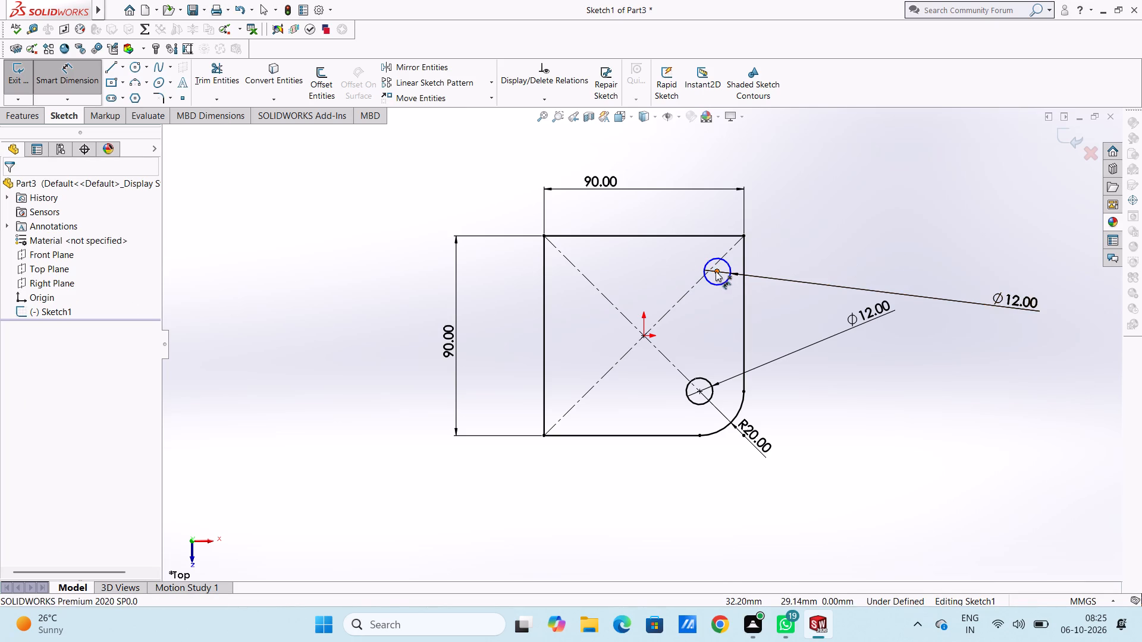
{"action": "left_click", "coordinate": [698, 389]}
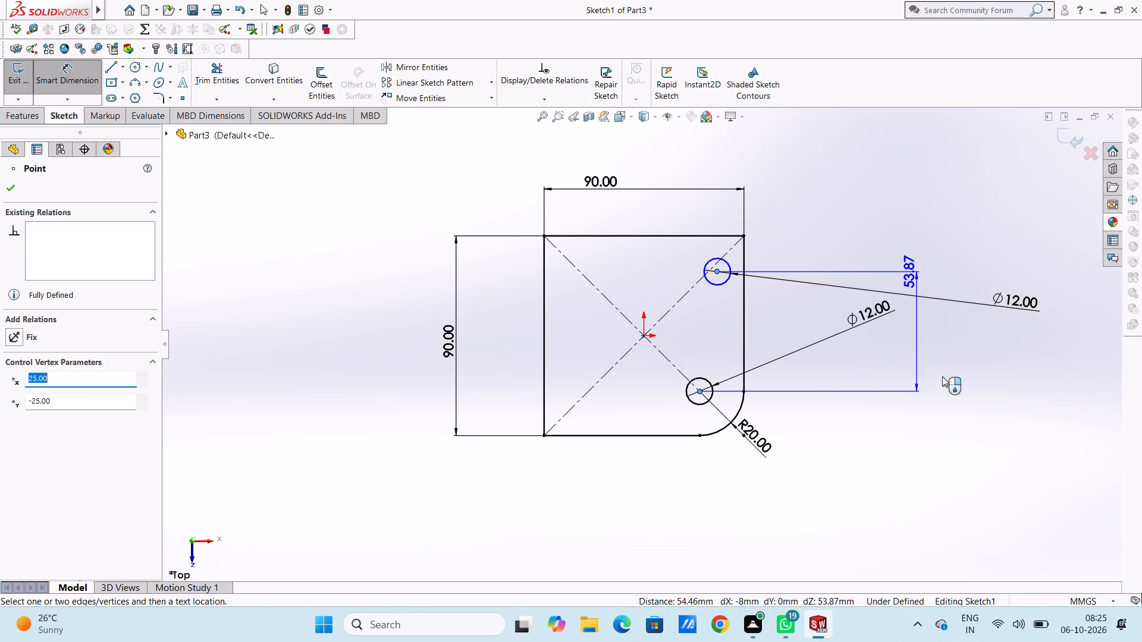
{"action": "left_click", "coordinate": [967, 336]}
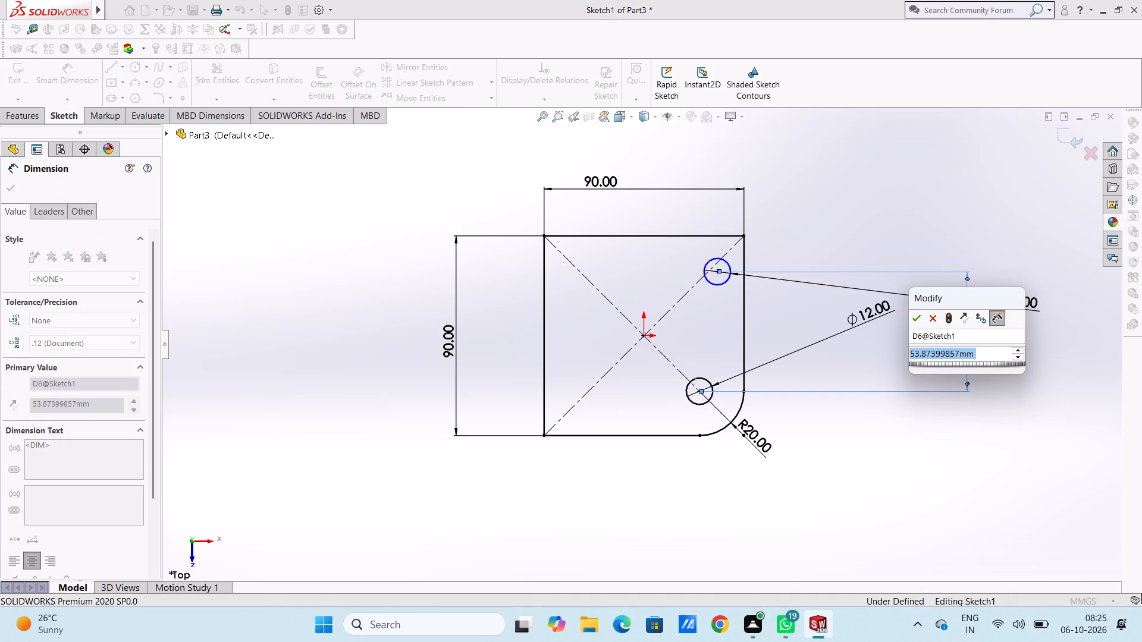
{"action": "type", "text": "50"}
{"action": "key", "text": "Return"}
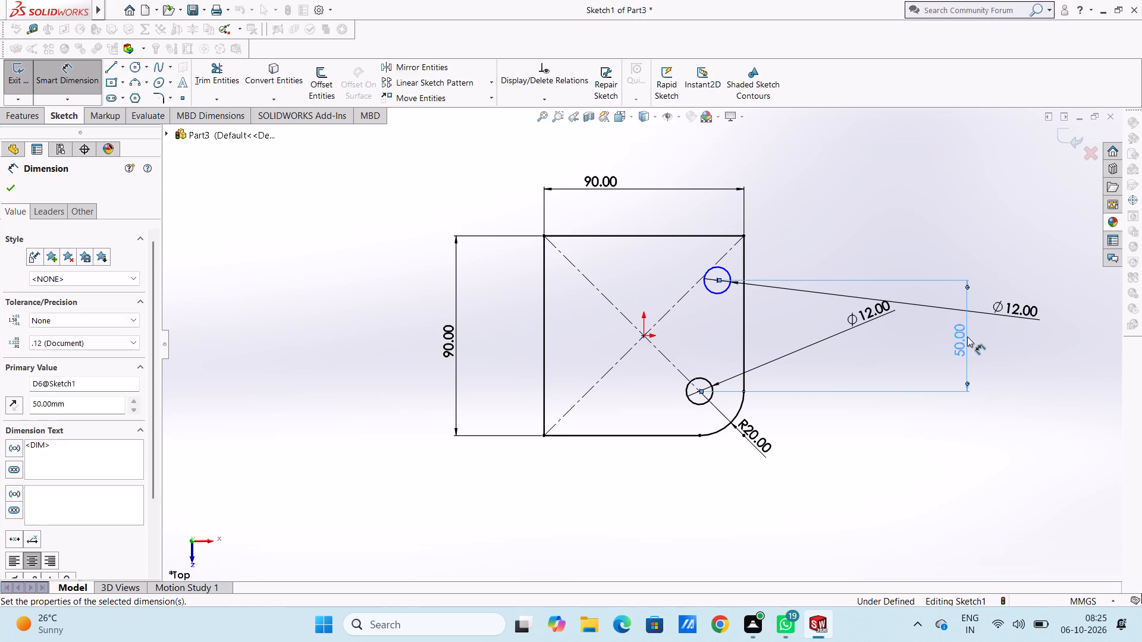
{"action": "left_click", "coordinate": [907, 255]}
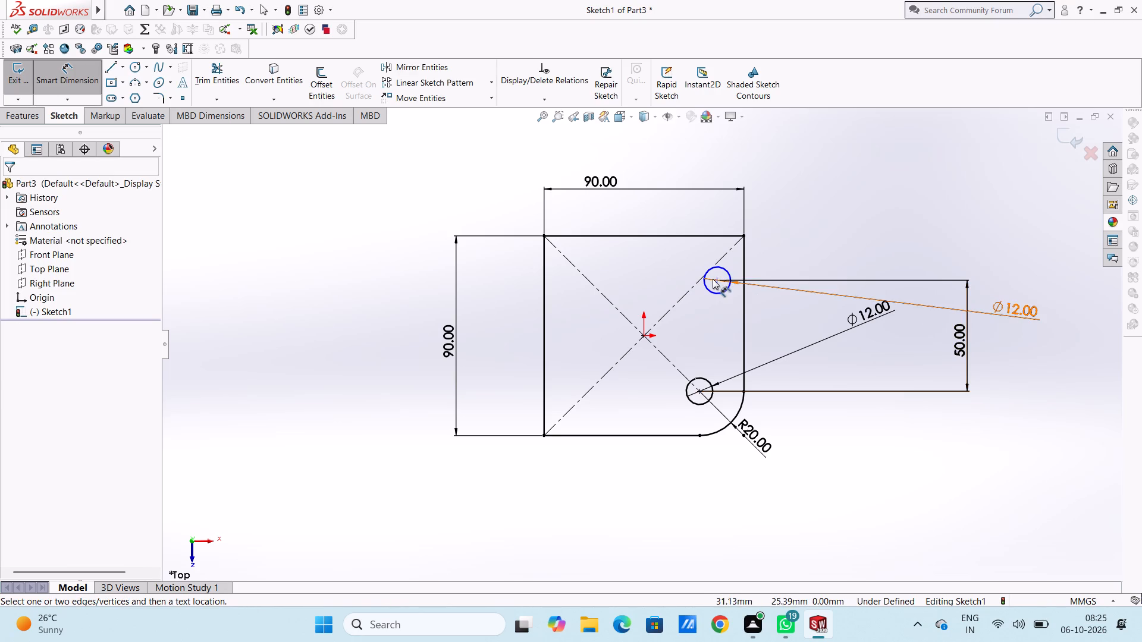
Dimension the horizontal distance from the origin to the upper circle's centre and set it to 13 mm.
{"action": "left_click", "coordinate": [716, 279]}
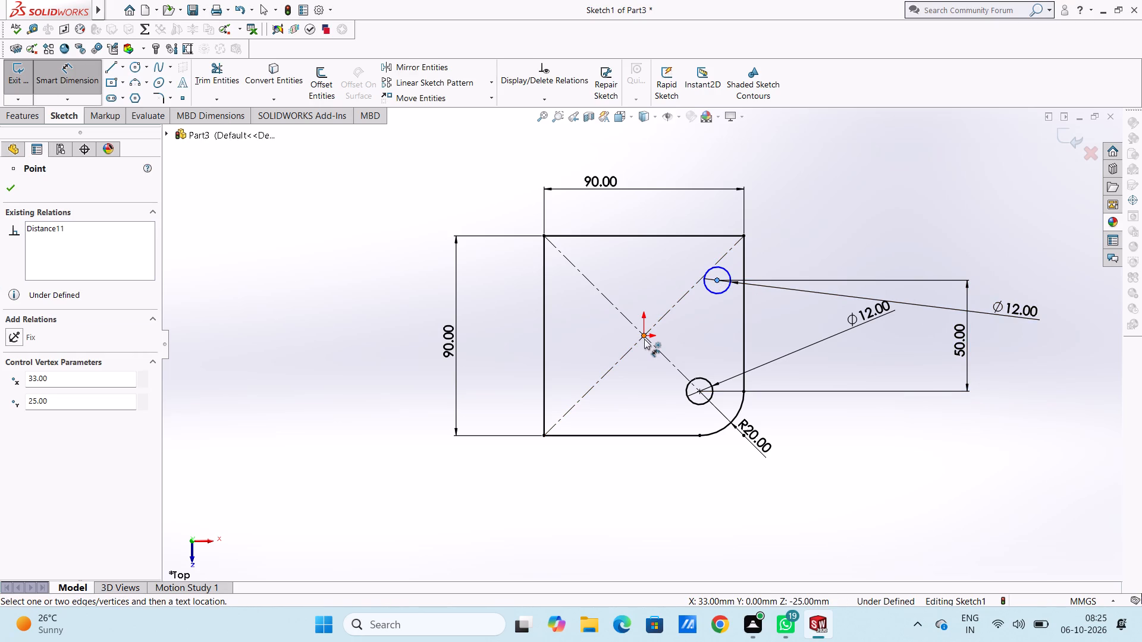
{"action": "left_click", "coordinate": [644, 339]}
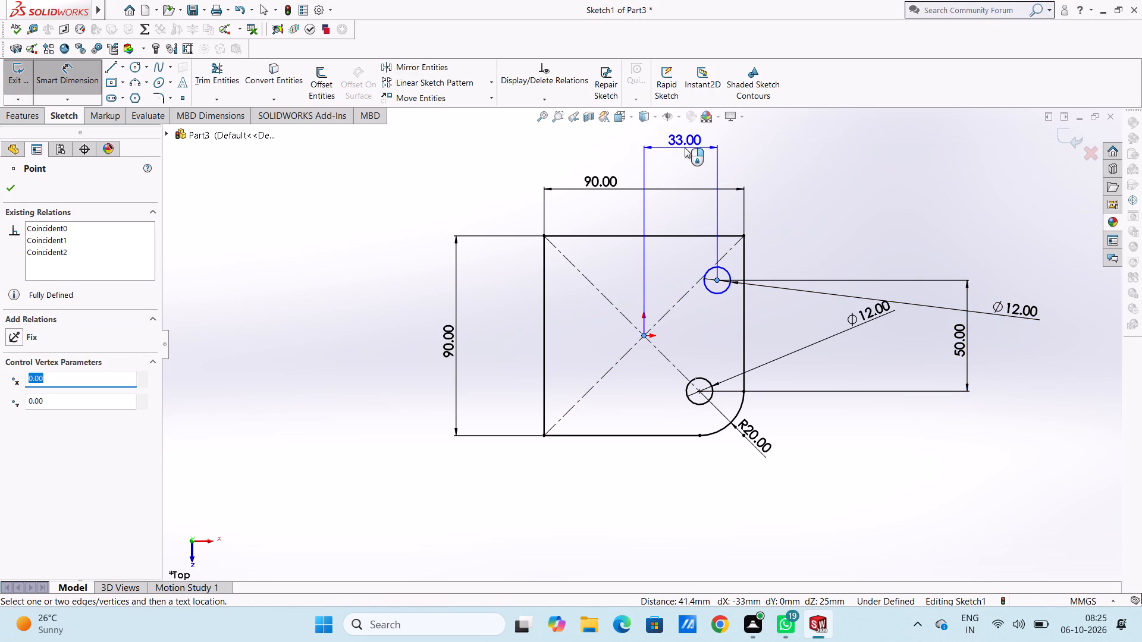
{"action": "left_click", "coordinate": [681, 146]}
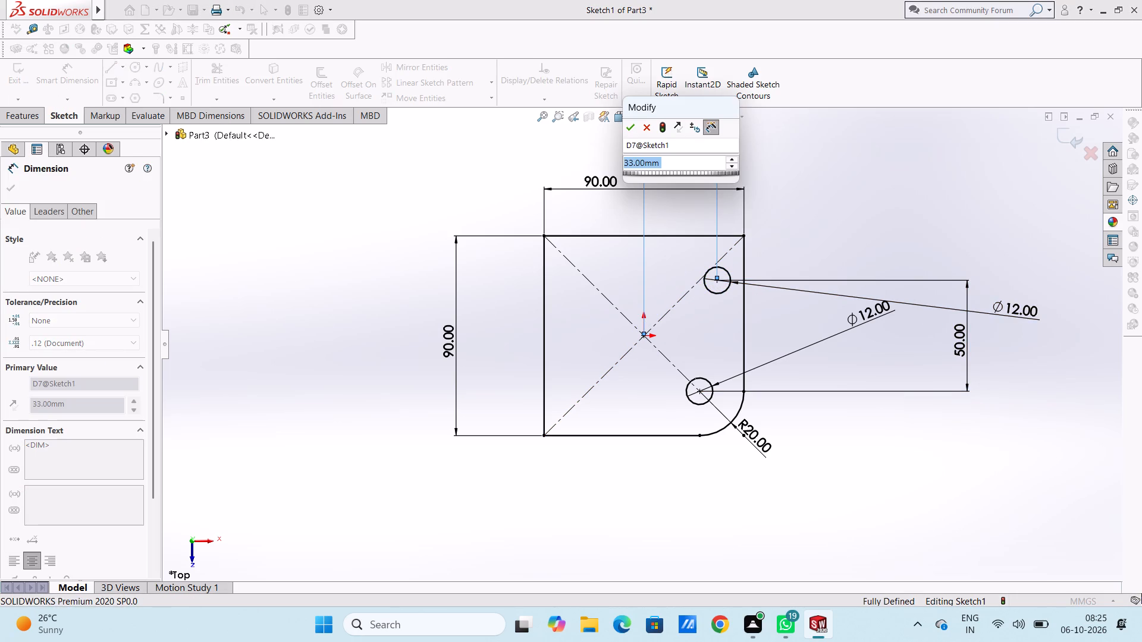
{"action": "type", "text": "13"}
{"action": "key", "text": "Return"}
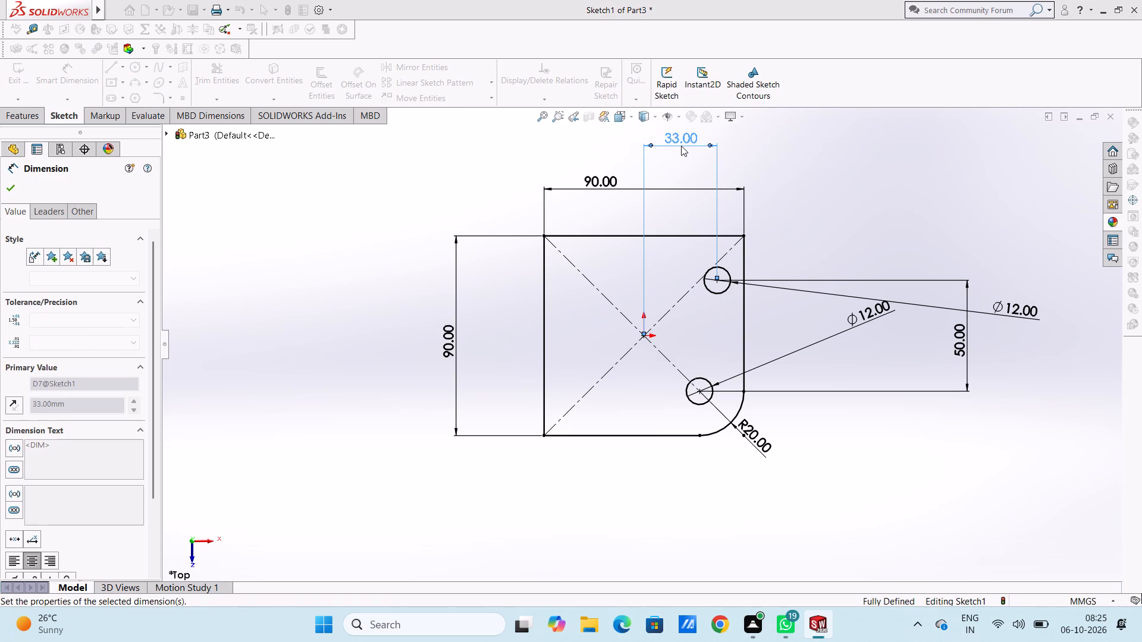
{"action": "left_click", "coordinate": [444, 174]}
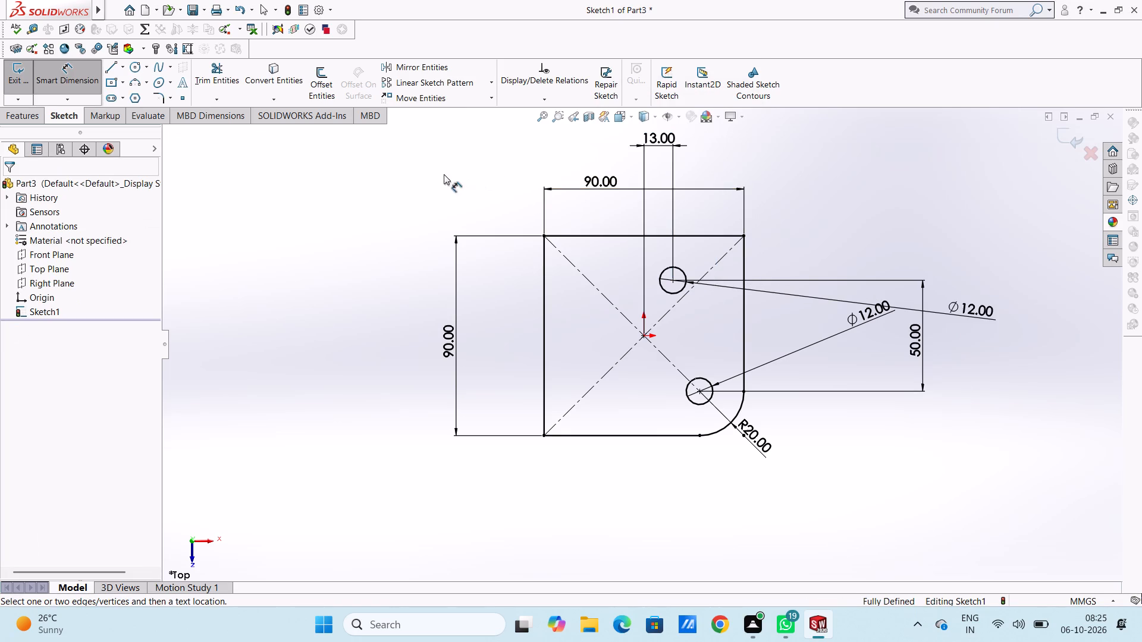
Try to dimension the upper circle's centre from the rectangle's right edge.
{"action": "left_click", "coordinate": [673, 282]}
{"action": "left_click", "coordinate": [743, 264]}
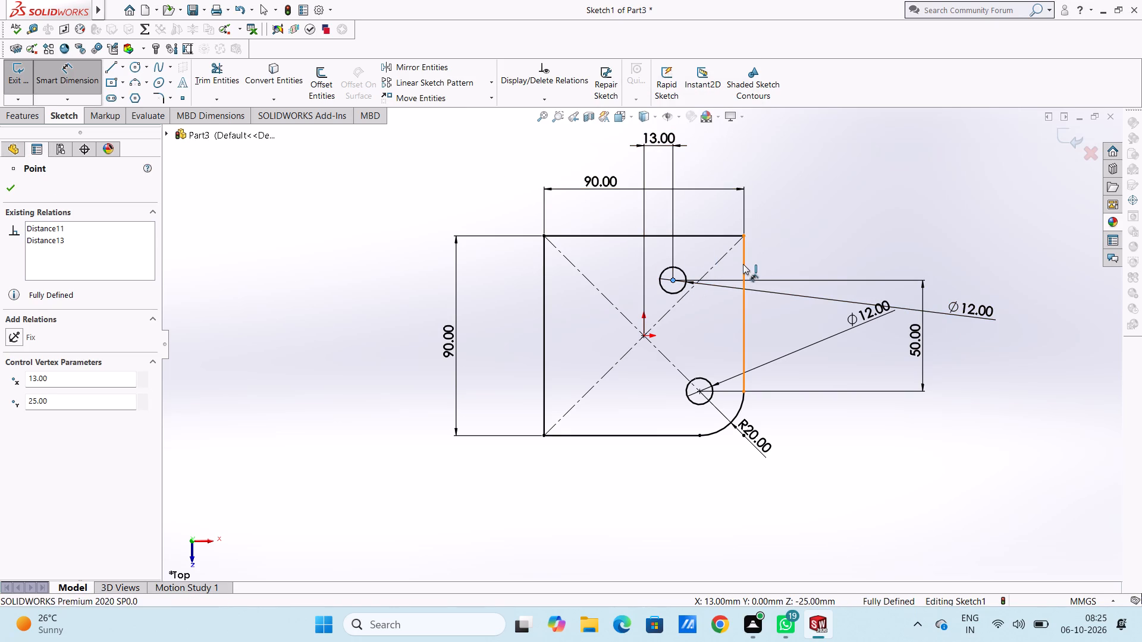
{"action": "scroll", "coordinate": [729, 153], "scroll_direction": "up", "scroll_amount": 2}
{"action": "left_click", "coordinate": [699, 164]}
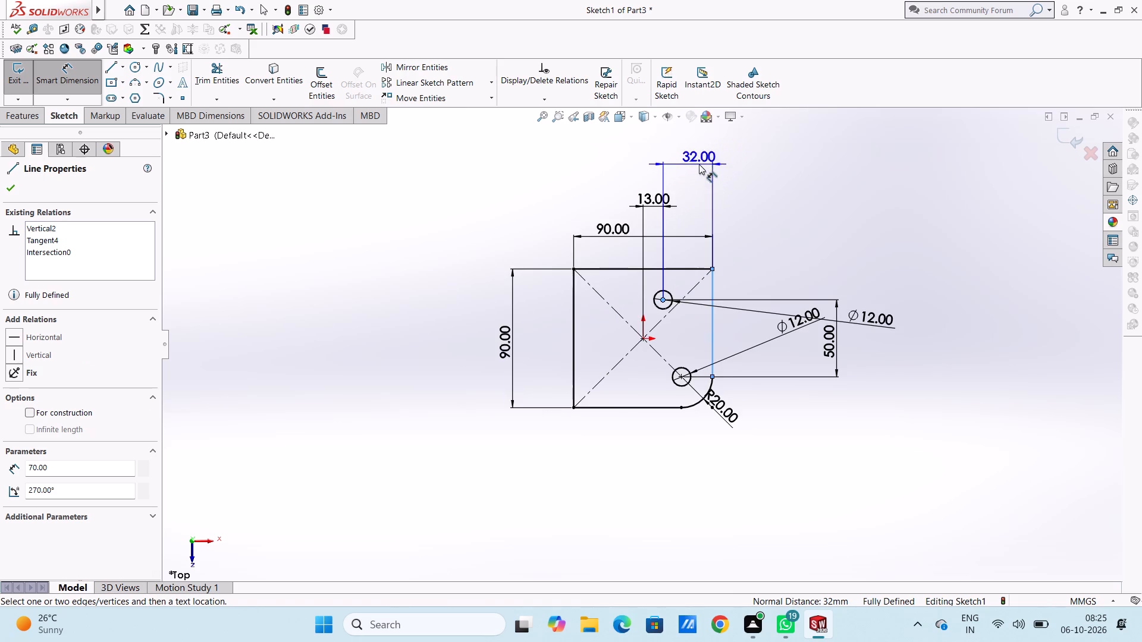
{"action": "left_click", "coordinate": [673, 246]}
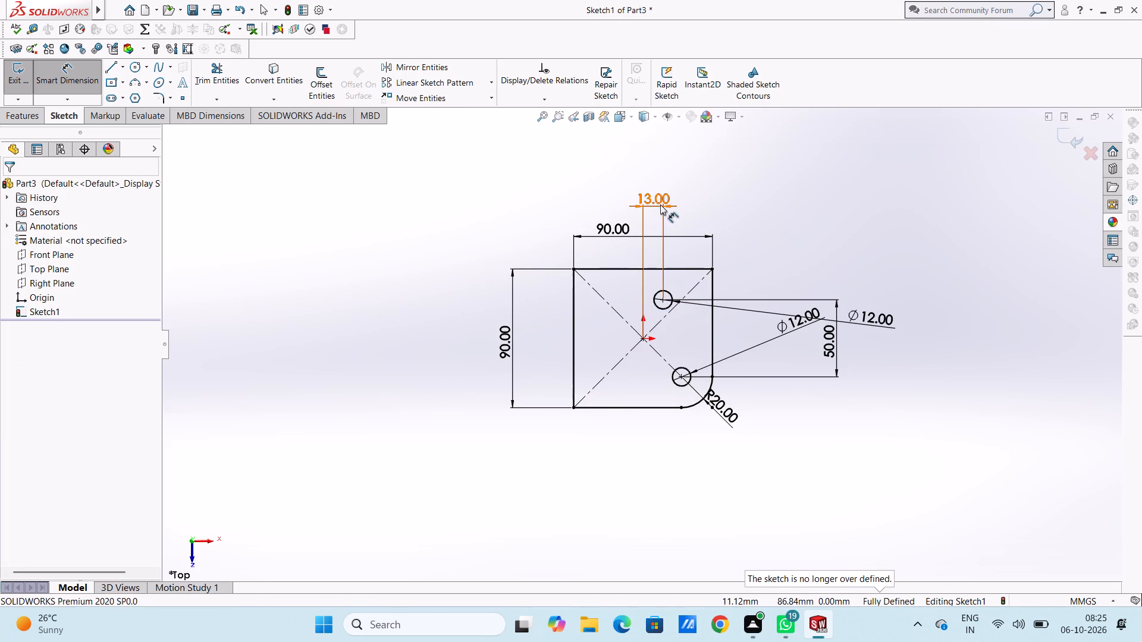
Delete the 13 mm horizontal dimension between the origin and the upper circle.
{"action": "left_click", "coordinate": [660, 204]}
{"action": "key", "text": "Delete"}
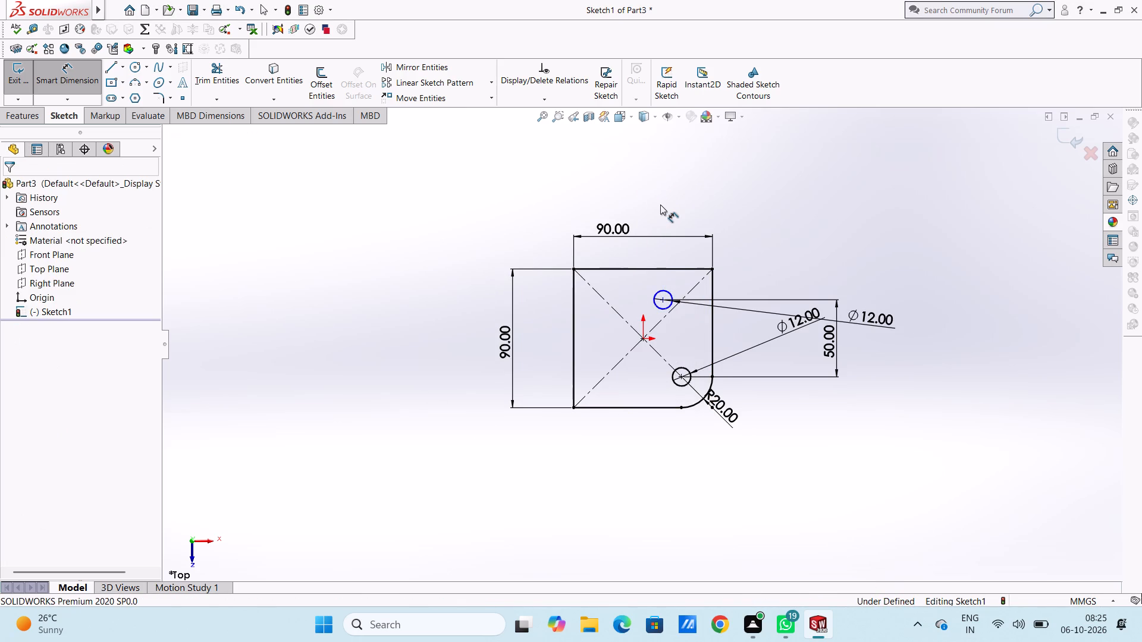
Dimension the upper circle's centre from the rectangle's right edge and set the distance to 20 mm.
{"action": "left_click", "coordinate": [661, 297]}
{"action": "left_click", "coordinate": [713, 288]}
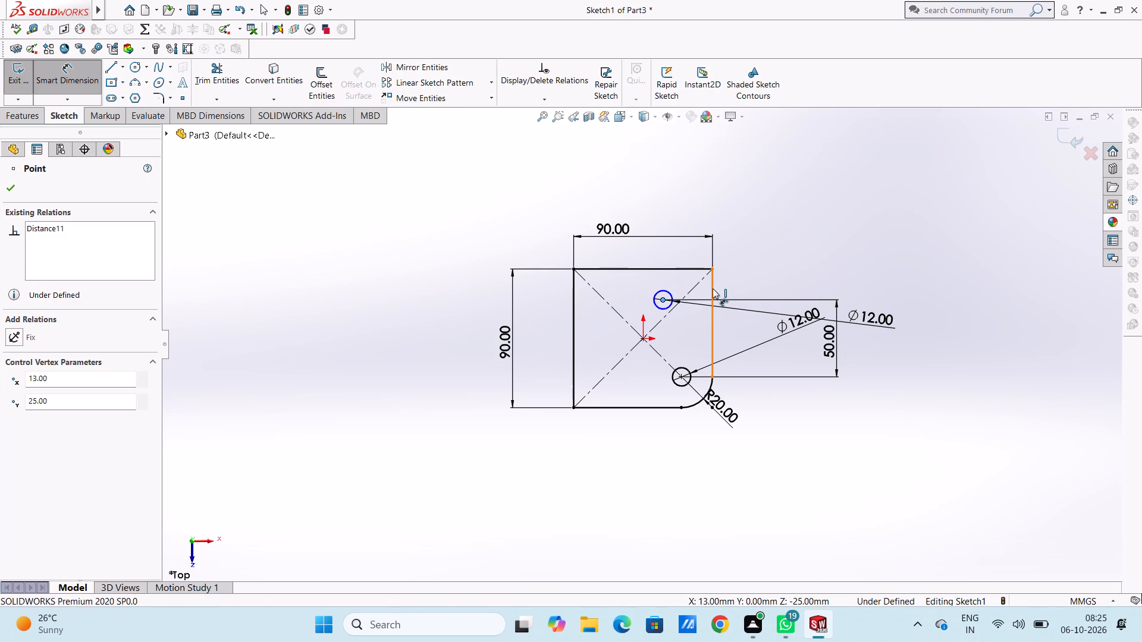
{"action": "left_click", "coordinate": [699, 144]}
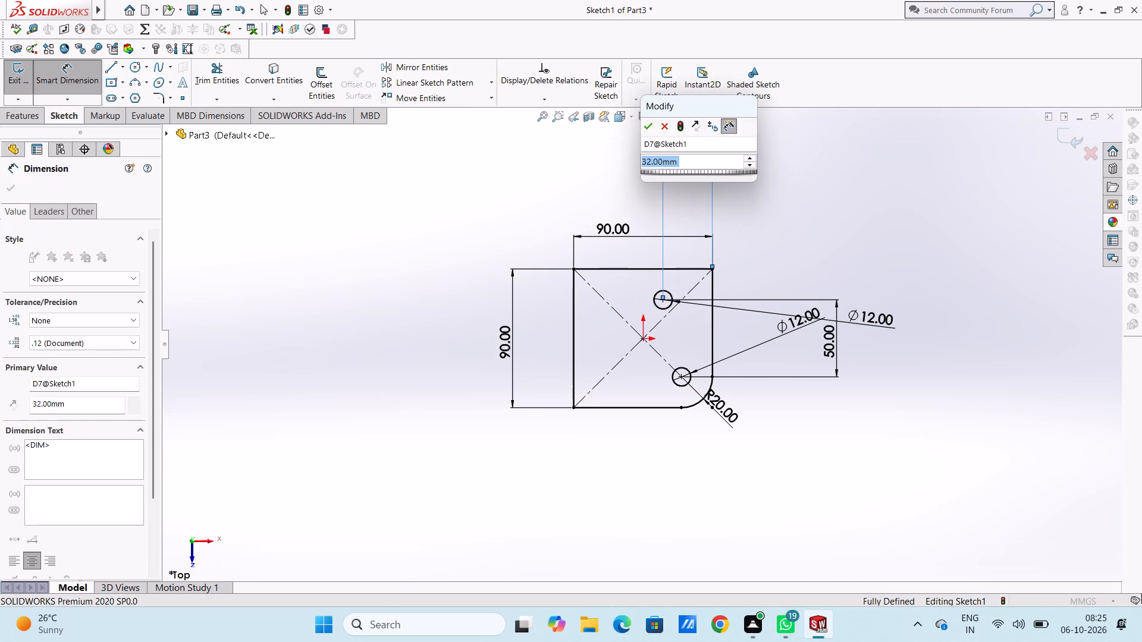
{"action": "type", "text": "20"}
{"action": "key", "text": "Return"}
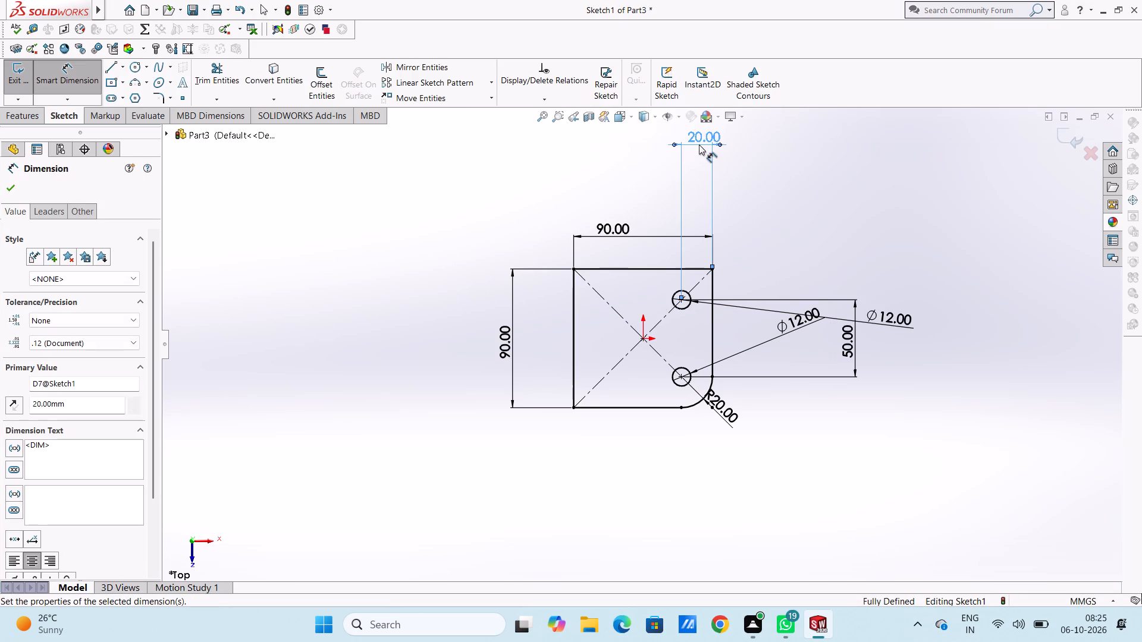
{"action": "left_click", "coordinate": [406, 287]}
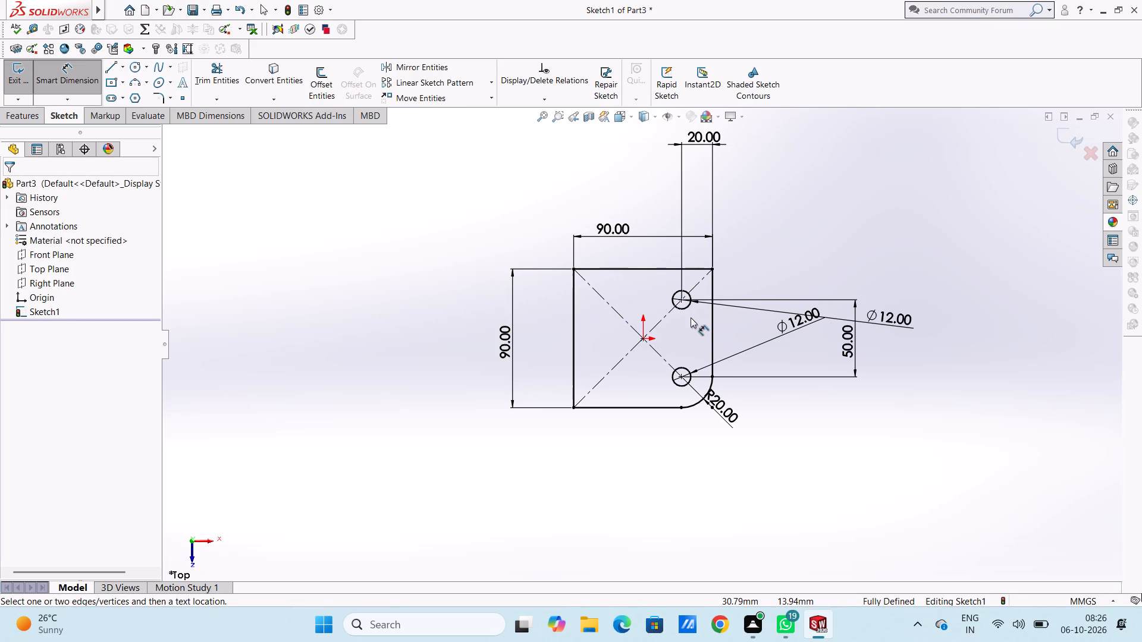
Extrude the plate sketch with its two holes as a blind boss 15 mm thick from the sketch plane.
{"action": "scroll", "coordinate": [691, 317], "scroll_direction": "down", "scroll_amount": 2}
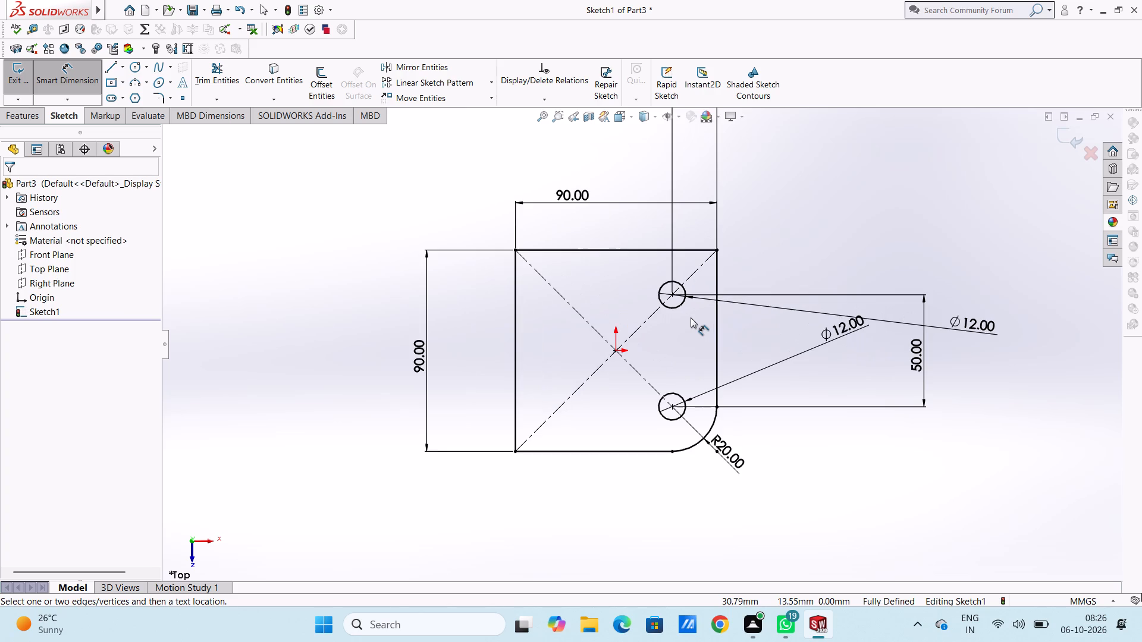
{"action": "scroll", "coordinate": [691, 317], "scroll_direction": "up", "scroll_amount": 4}
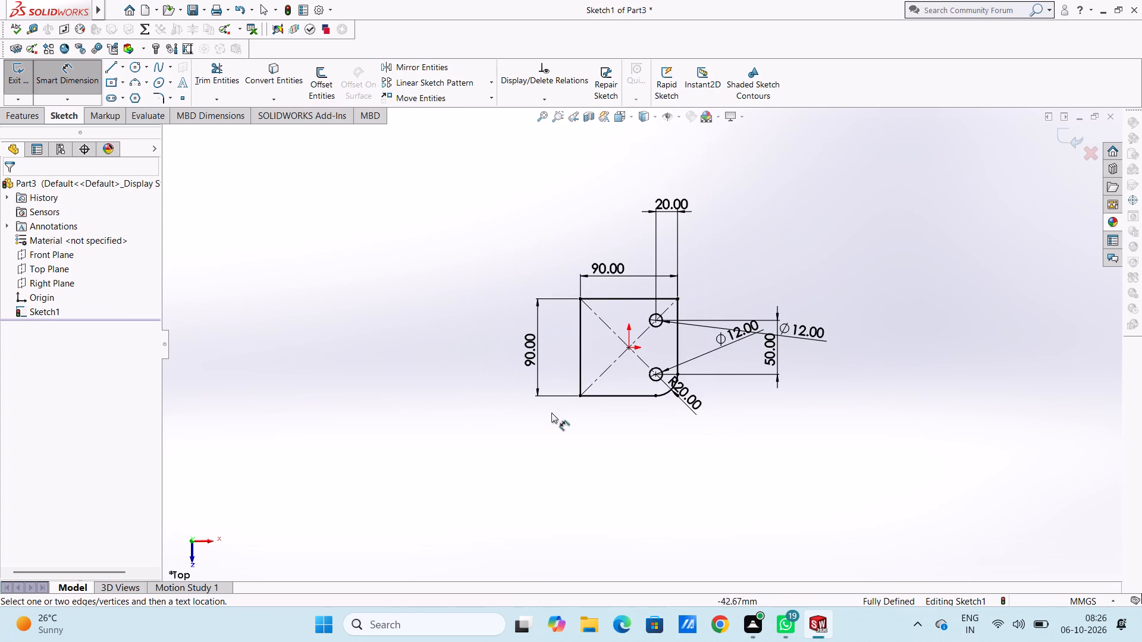
{"action": "scroll", "coordinate": [510, 446], "scroll_direction": "up", "scroll_amount": 1}
{"action": "middle_click_drag", "start_coordinate": [510, 446], "coordinate": [491, 320]}
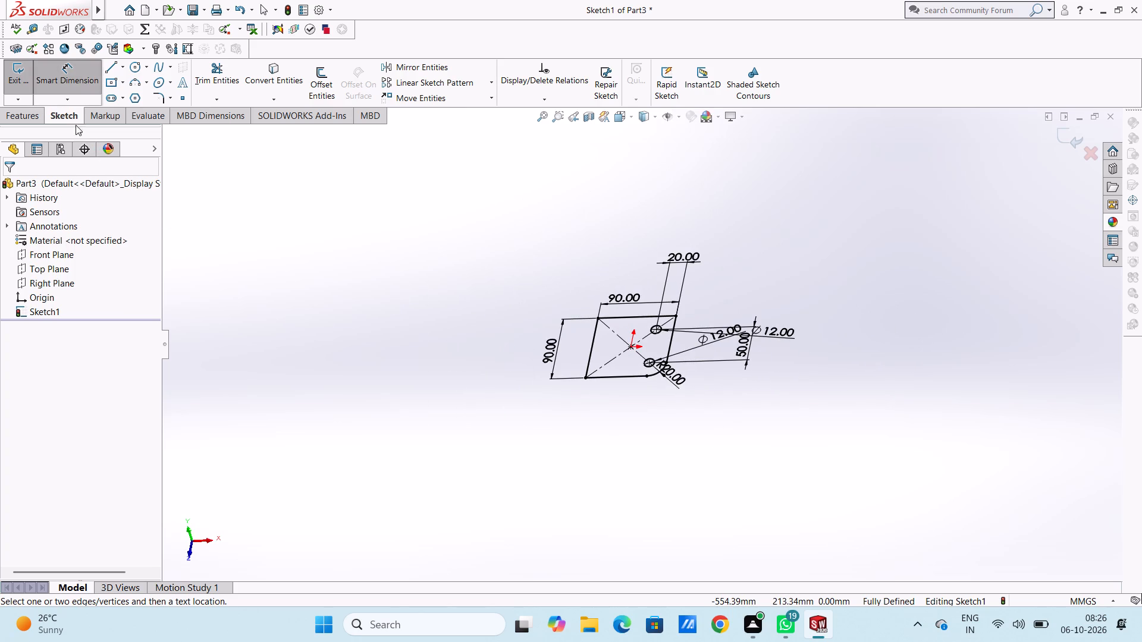
{"action": "left_click", "coordinate": [32, 114]}
{"action": "left_click", "coordinate": [31, 83]}
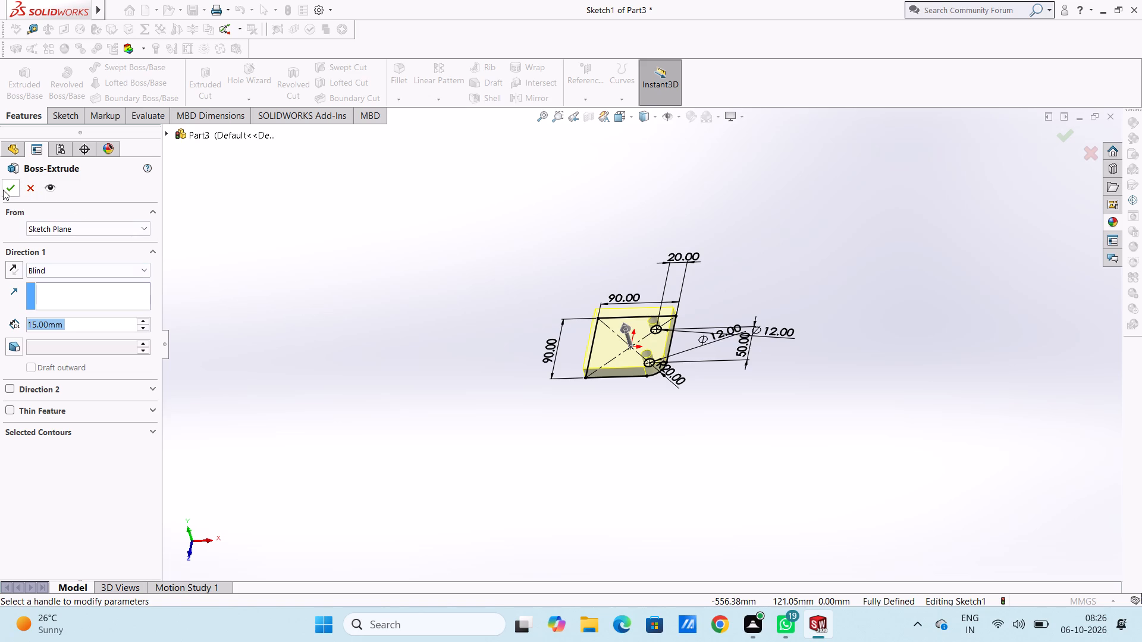
{"action": "left_click", "coordinate": [3, 190]}
{"action": "left_click", "coordinate": [294, 325]}
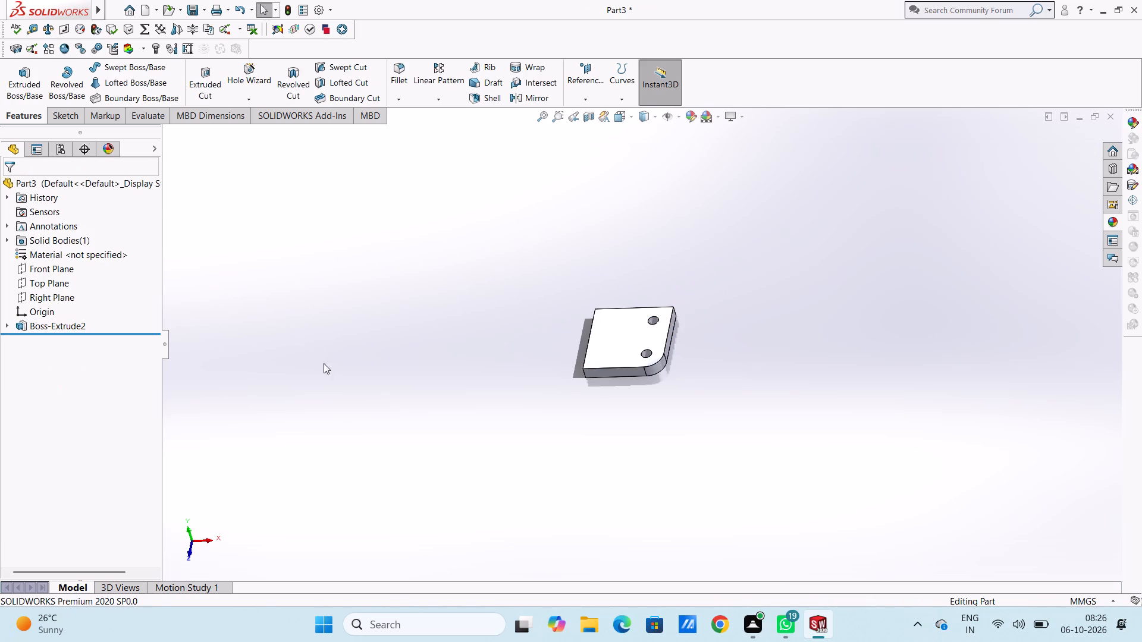
Start a new sketch on the plate's top face.
{"action": "middle_click_drag", "start_coordinate": [390, 425], "coordinate": [357, 403]}
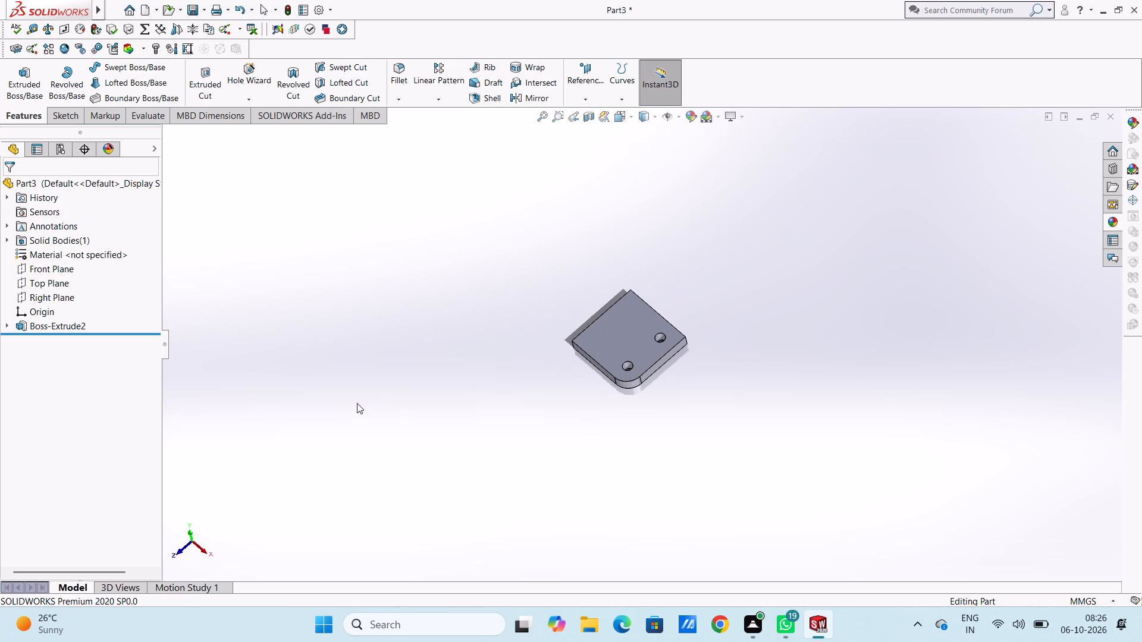
{"action": "scroll", "coordinate": [679, 323], "scroll_direction": "down", "scroll_amount": 5}
{"action": "scroll", "coordinate": [699, 374], "scroll_direction": "up", "scroll_amount": 3}
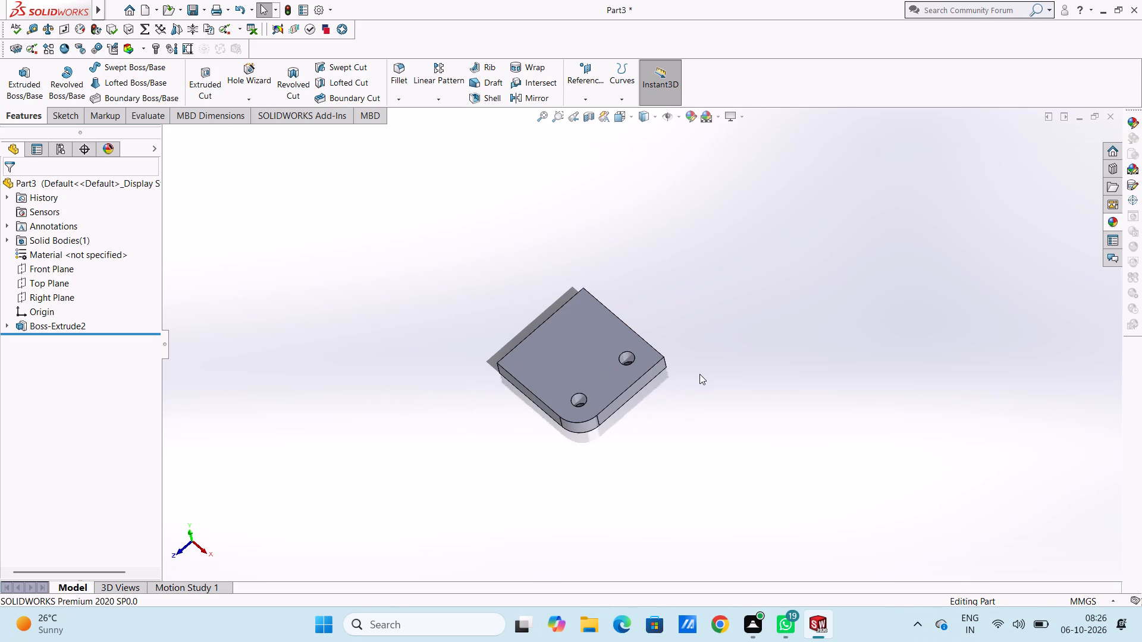
{"action": "middle_click_drag", "start_coordinate": [699, 374], "coordinate": [695, 464]}
{"action": "middle_click", "coordinate": [692, 465]}
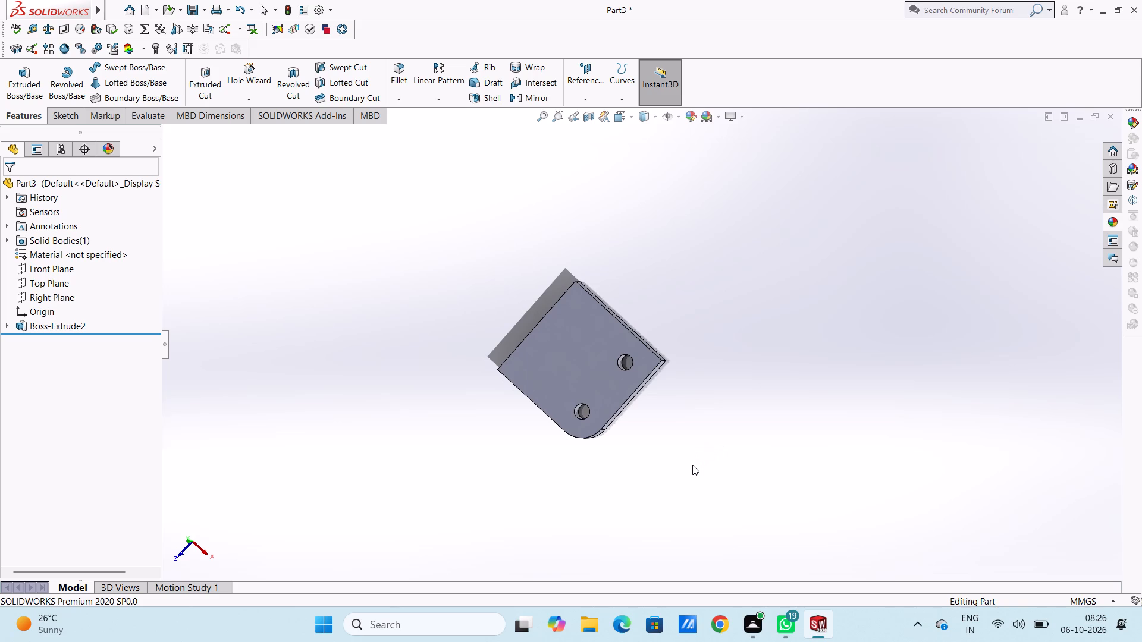
{"action": "middle_click_drag", "start_coordinate": [691, 460], "coordinate": [689, 439]}
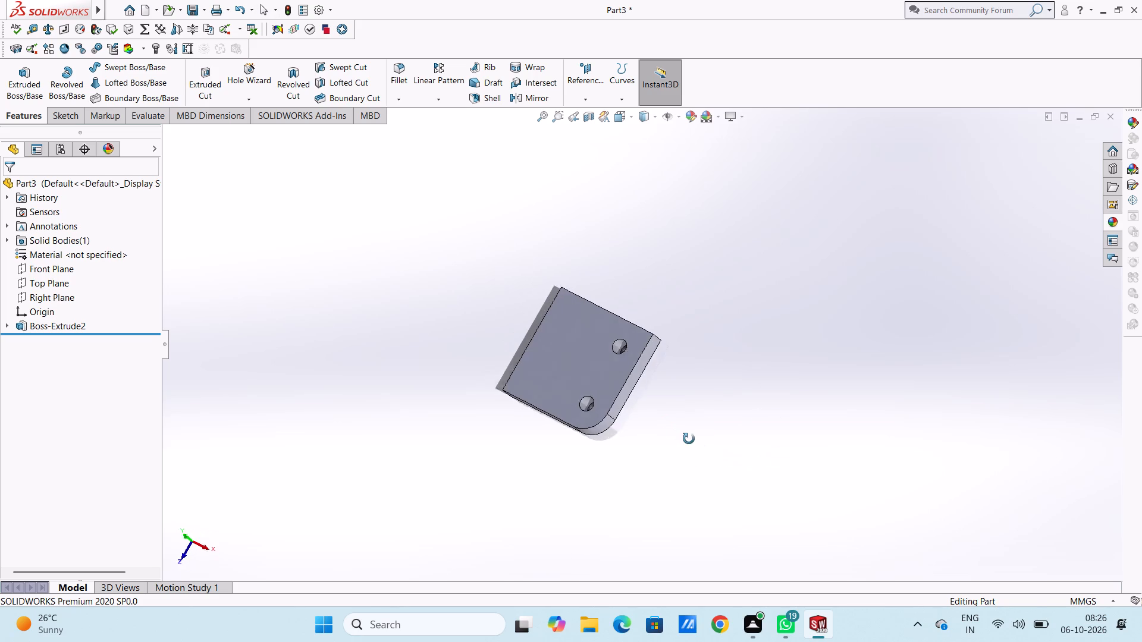
{"action": "middle_click_drag", "start_coordinate": [689, 439], "coordinate": [694, 441]}
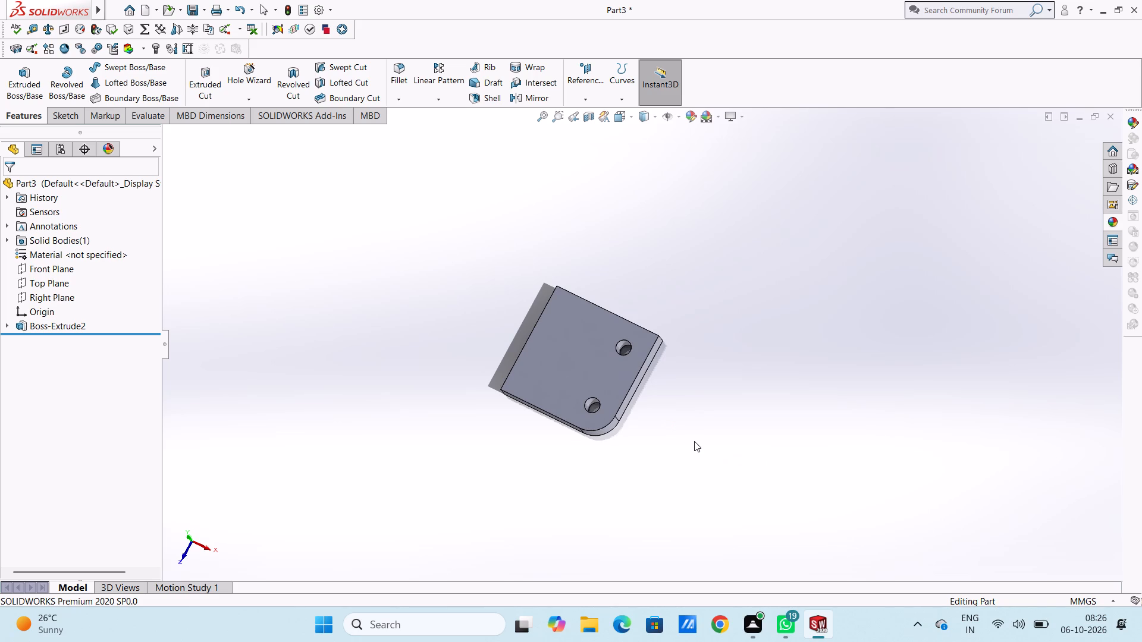
{"action": "key", "text": "ctrl+5"}
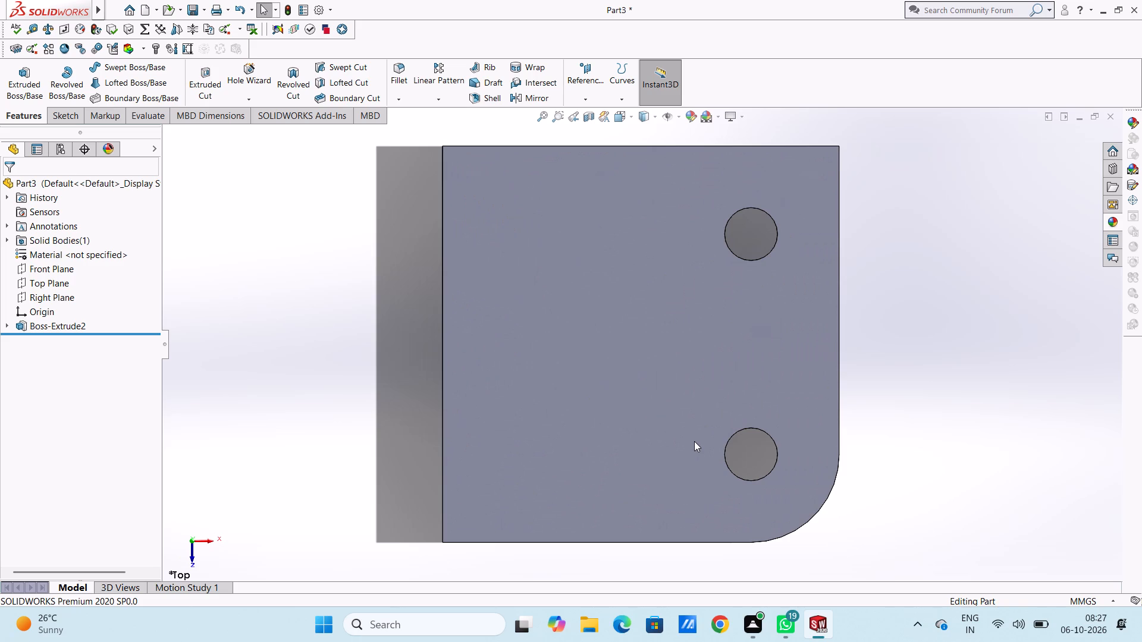
{"action": "left_click", "coordinate": [667, 421]}
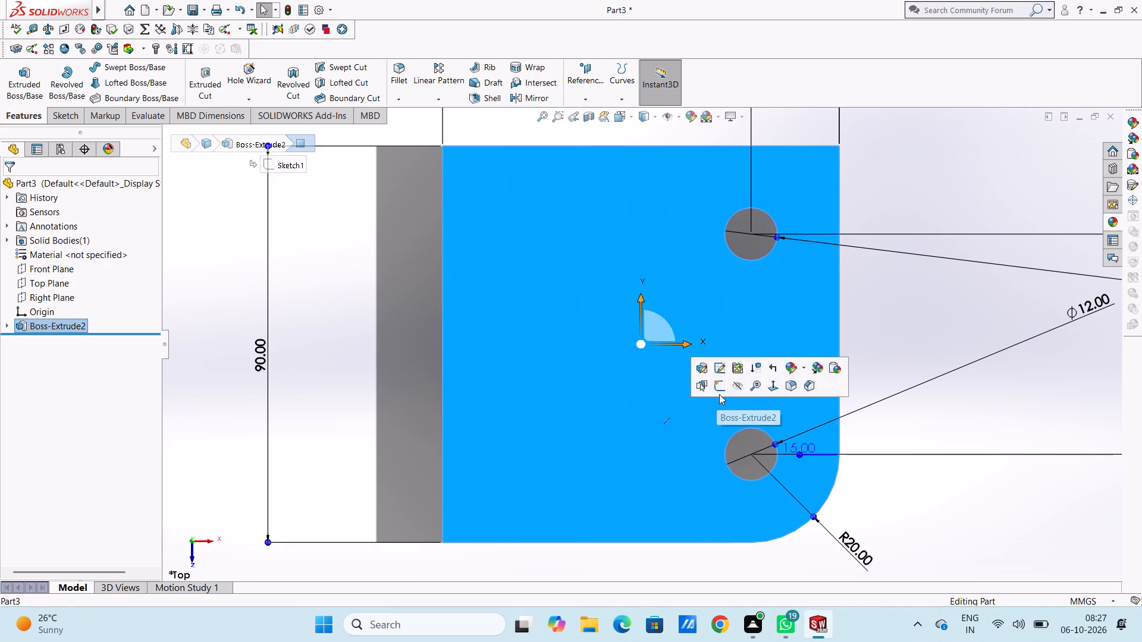
{"action": "left_click", "coordinate": [718, 392]}
{"action": "left_click", "coordinate": [371, 399]}
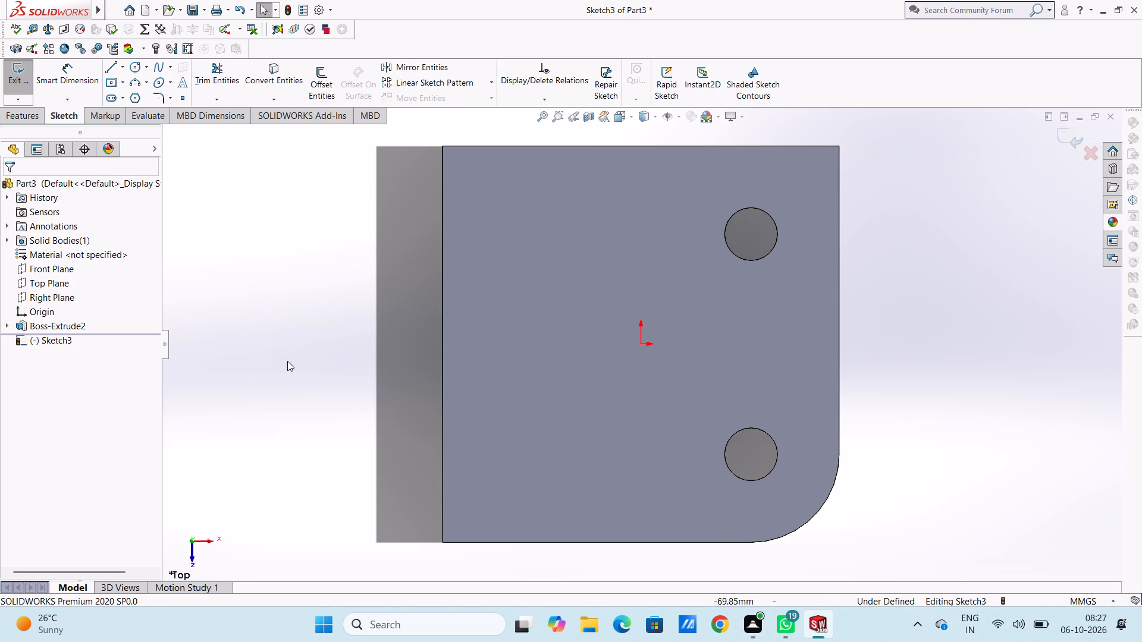
Sketch three circles inboard of the holes: radius 15 mm near the lower edge, 10 mm level with the origin, and 15 mm directly above the first.
{"action": "left_click", "coordinate": [133, 66]}
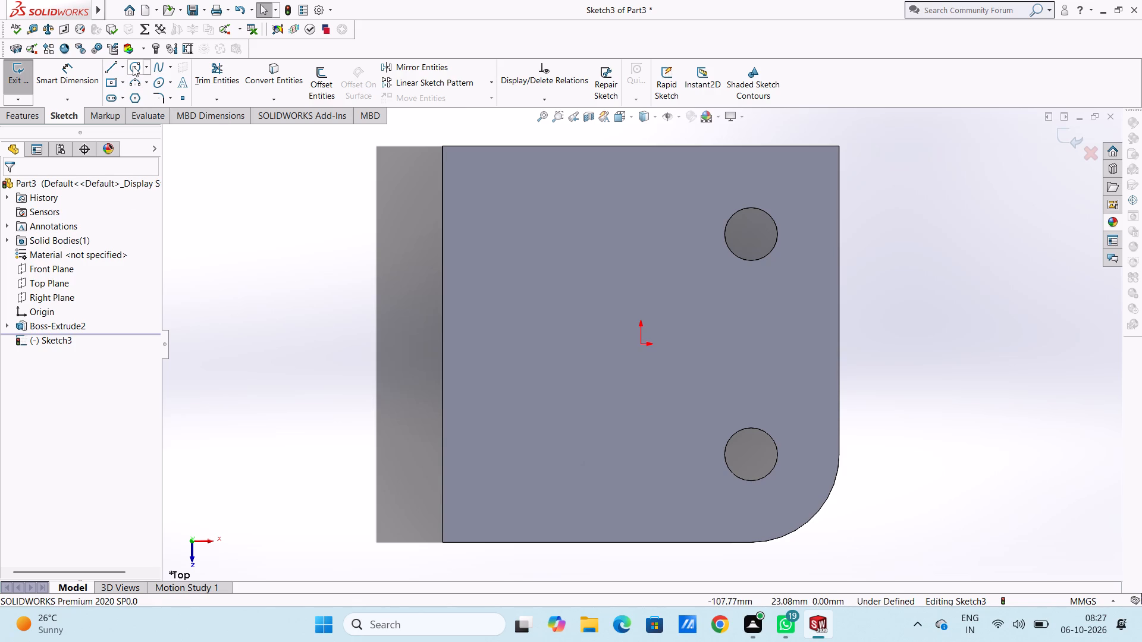
{"action": "left_click", "coordinate": [624, 458]}
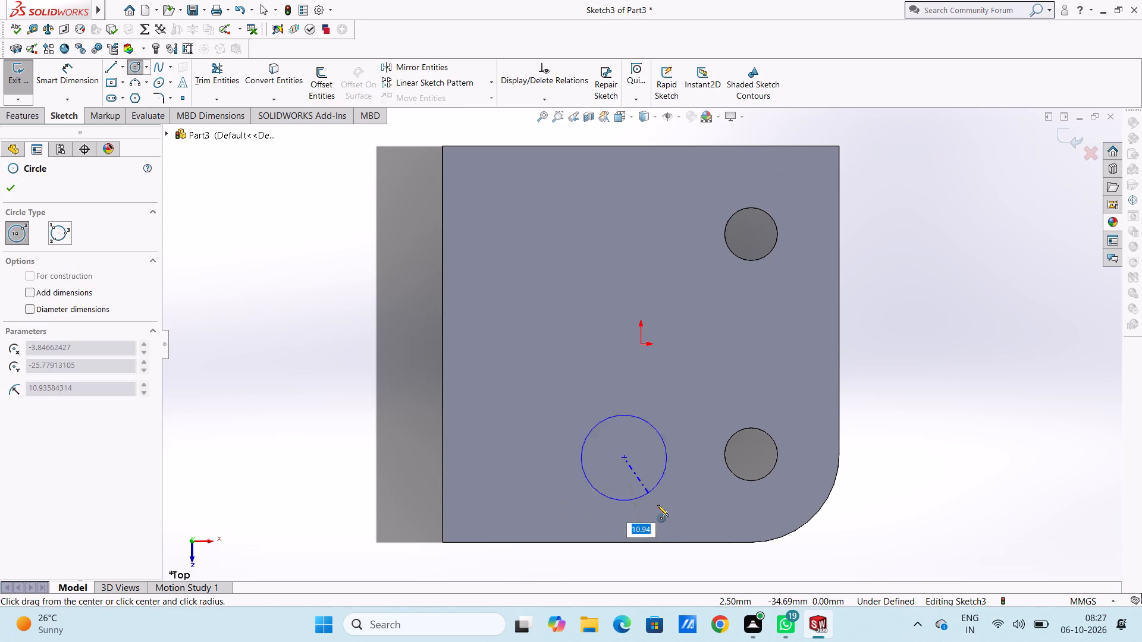
{"action": "type", "text": "15"}
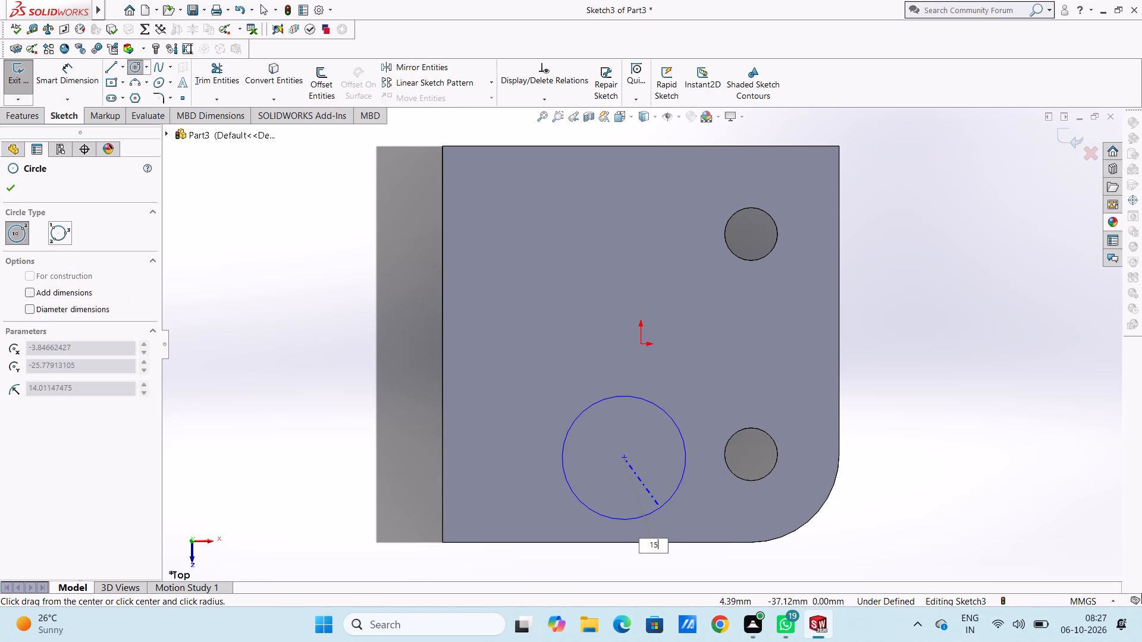
{"action": "key", "text": "Return"}
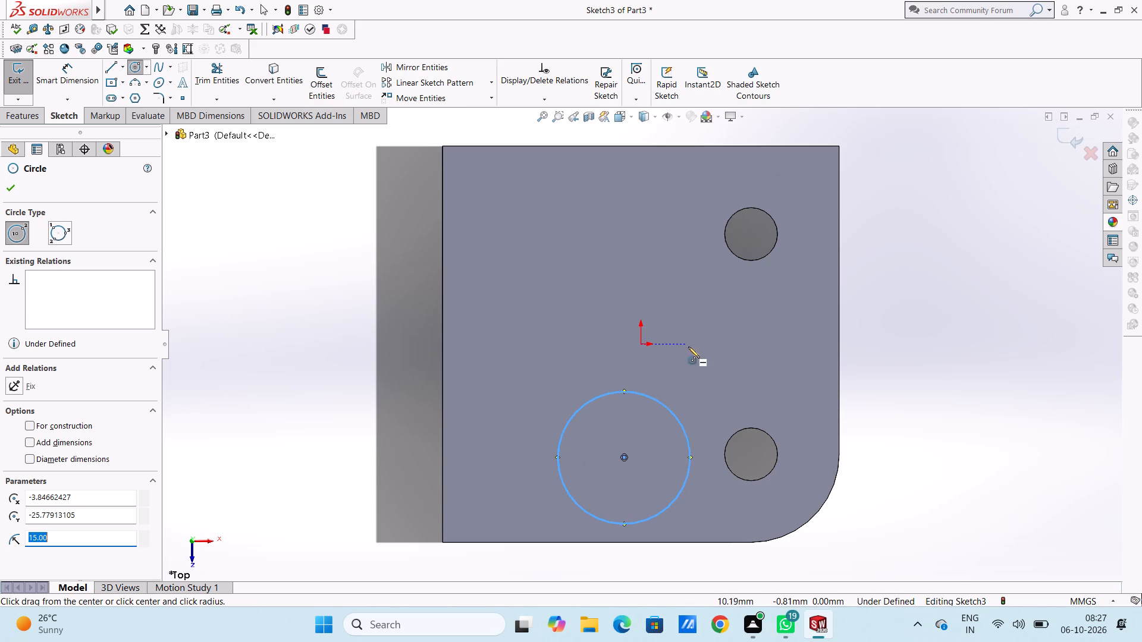
{"action": "left_click", "coordinate": [707, 345]}
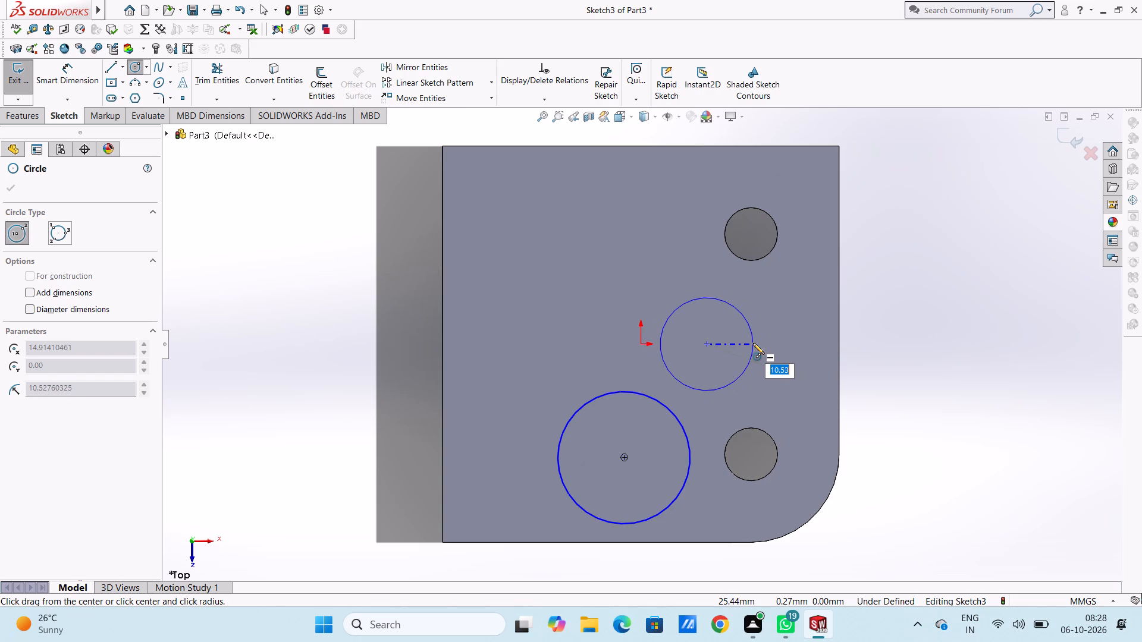
{"action": "type", "text": "10"}
{"action": "key", "text": "Return"}
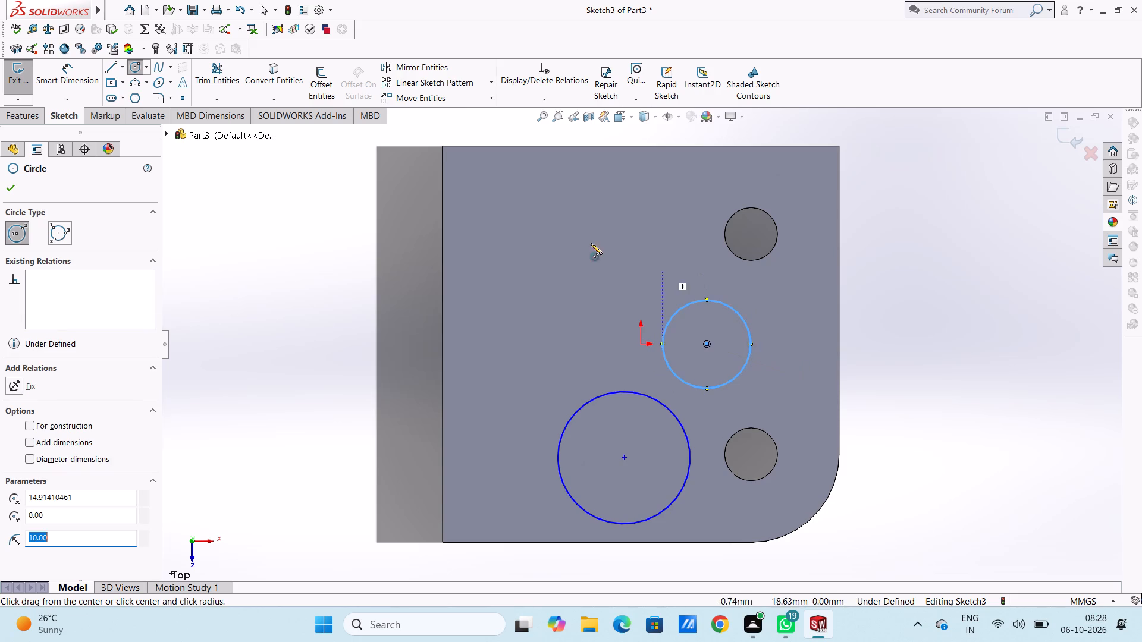
{"action": "left_click", "coordinate": [626, 227]}
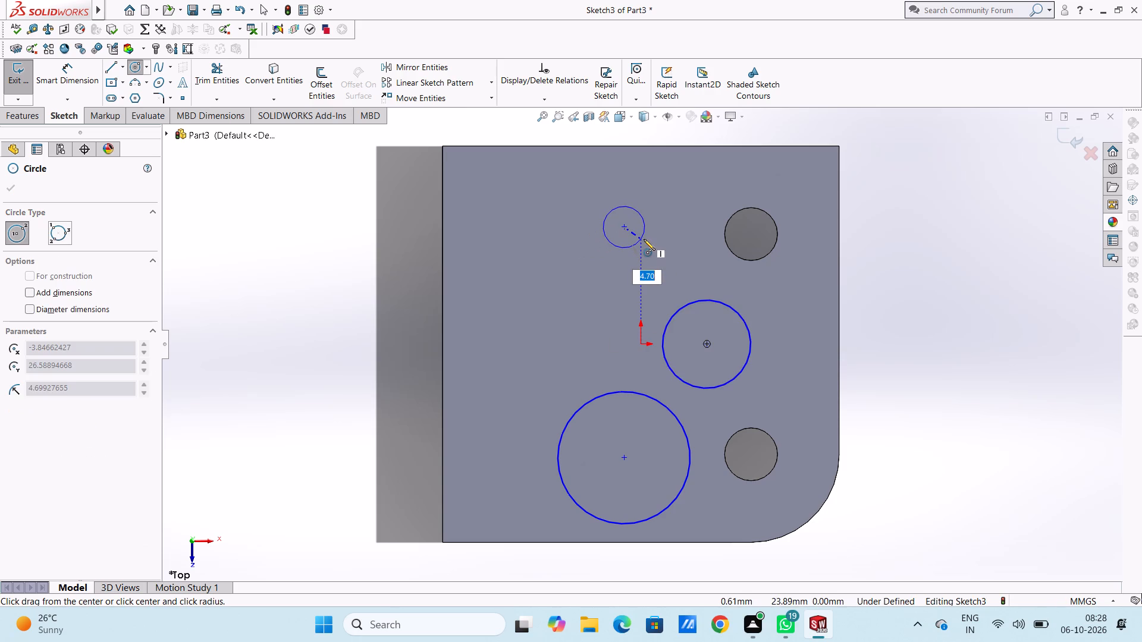
{"action": "type", "text": "15"}
{"action": "key", "text": "Return"}
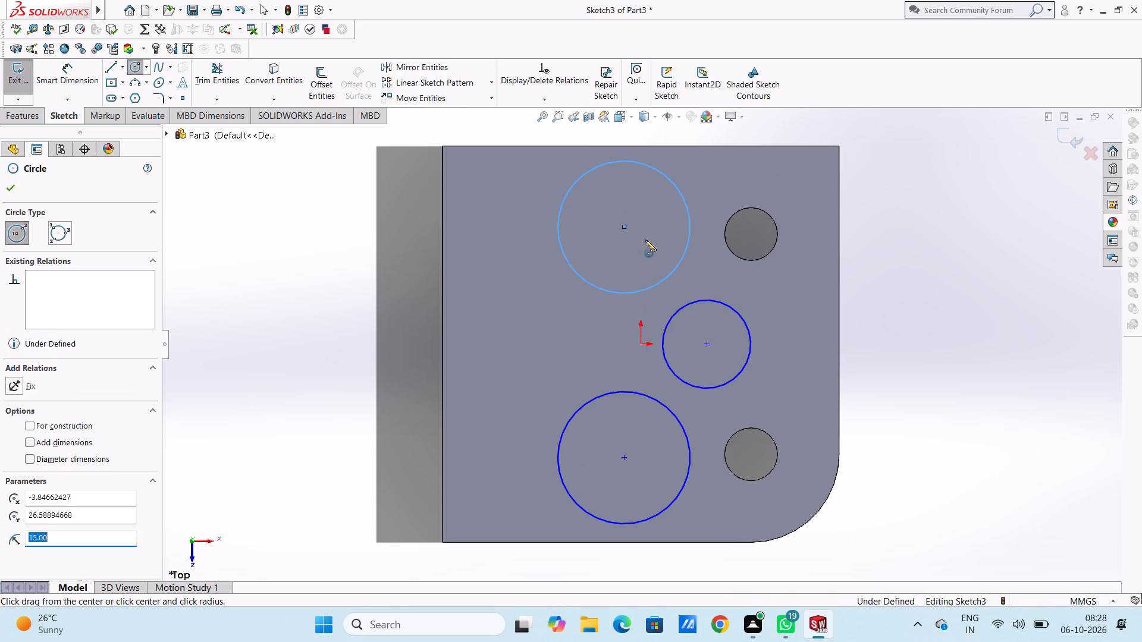
{"action": "key", "text": "Escape"}
{"action": "key", "text": "Escape"}
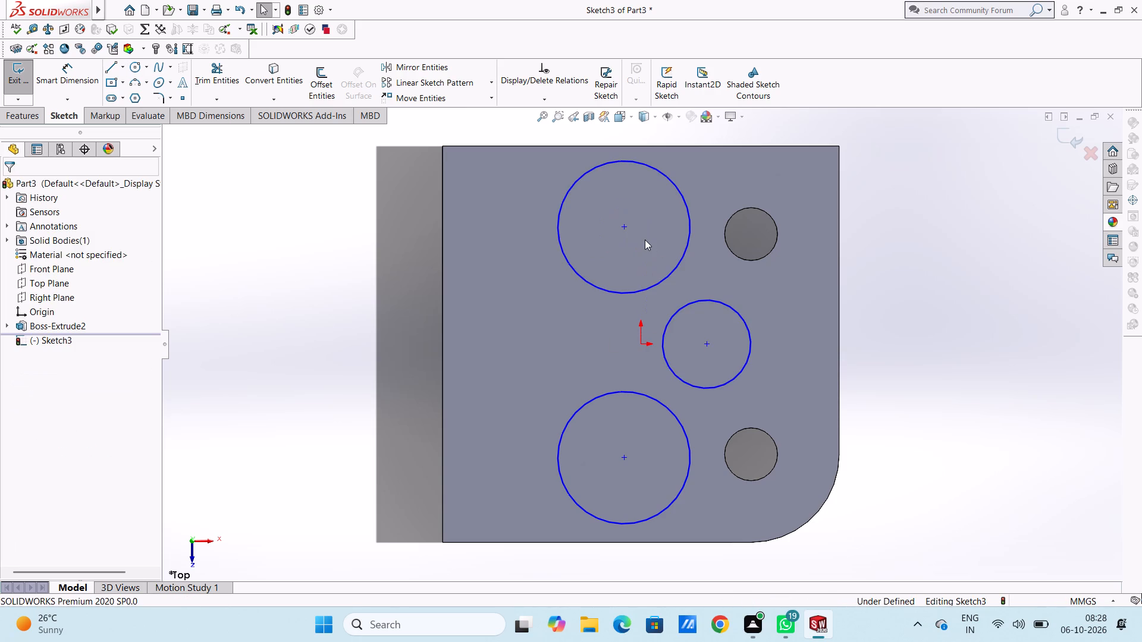
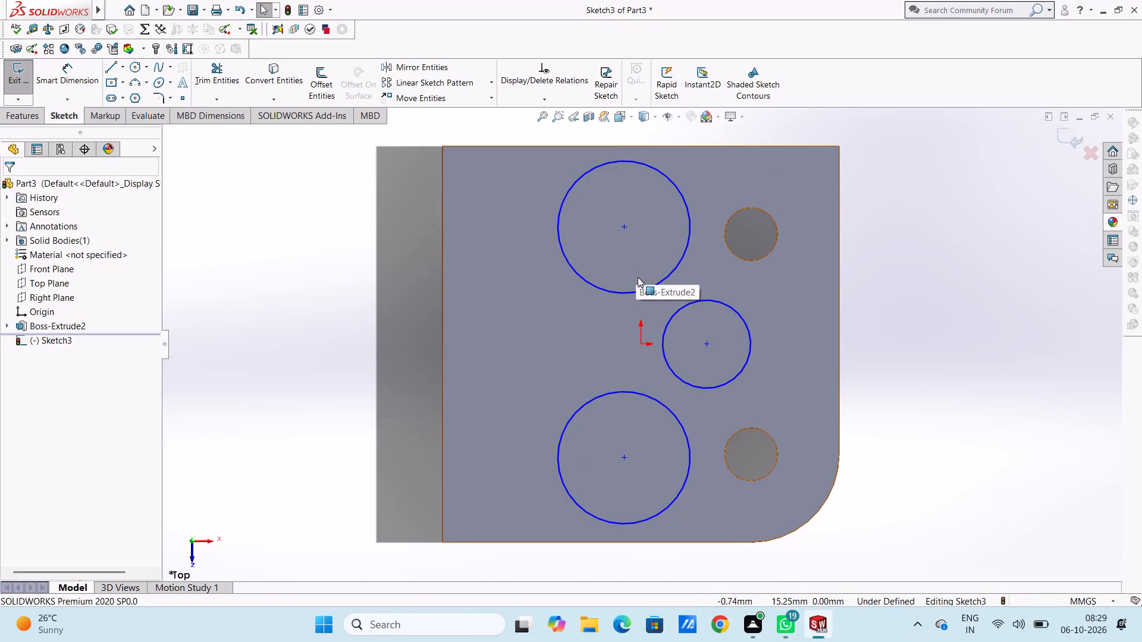
Dimension the three circles' diameters, accepting 30 mm for the upper and lower circles and 20 mm for the middle circle.
{"action": "scroll", "coordinate": [638, 277], "scroll_direction": "up", "scroll_amount": 3}
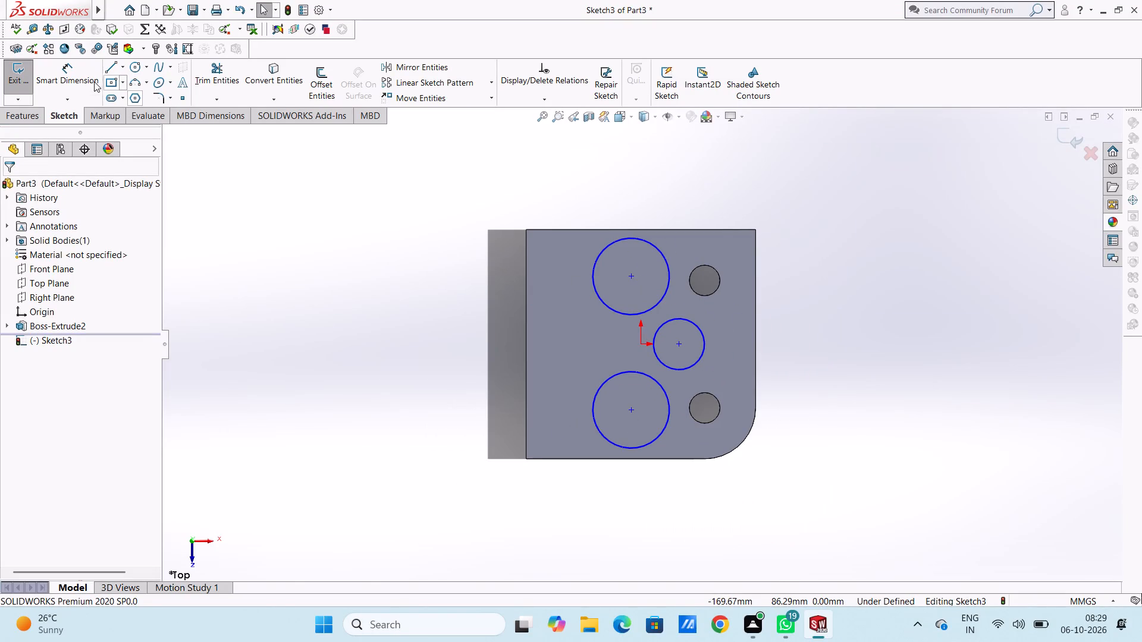
{"action": "left_click", "coordinate": [94, 81]}
{"action": "left_click", "coordinate": [663, 251]}
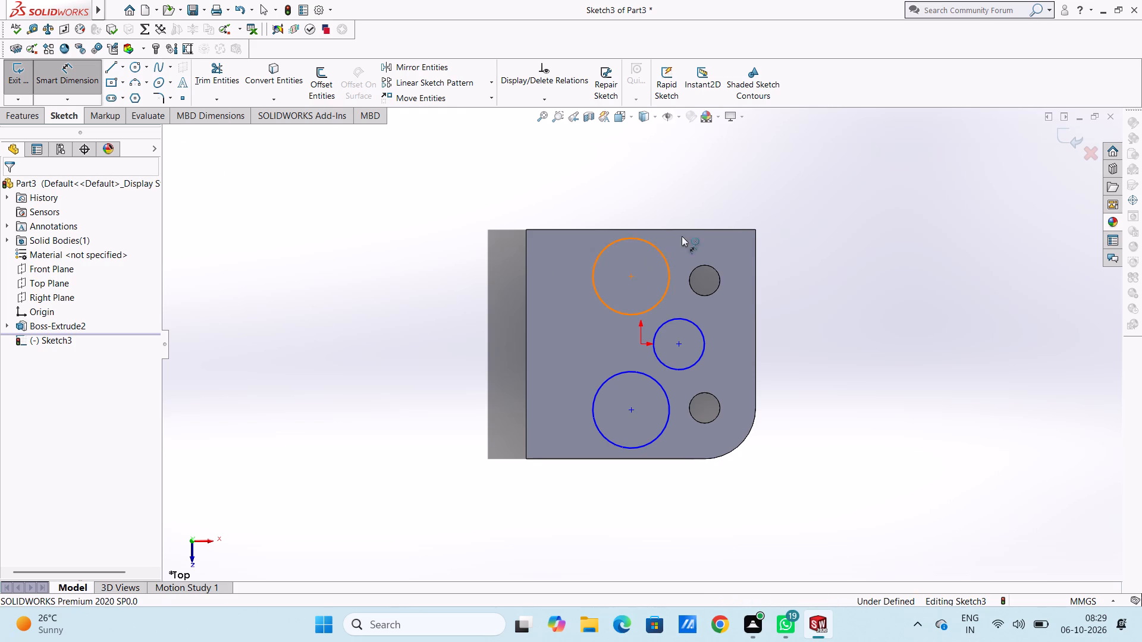
{"action": "left_click", "coordinate": [845, 181]}
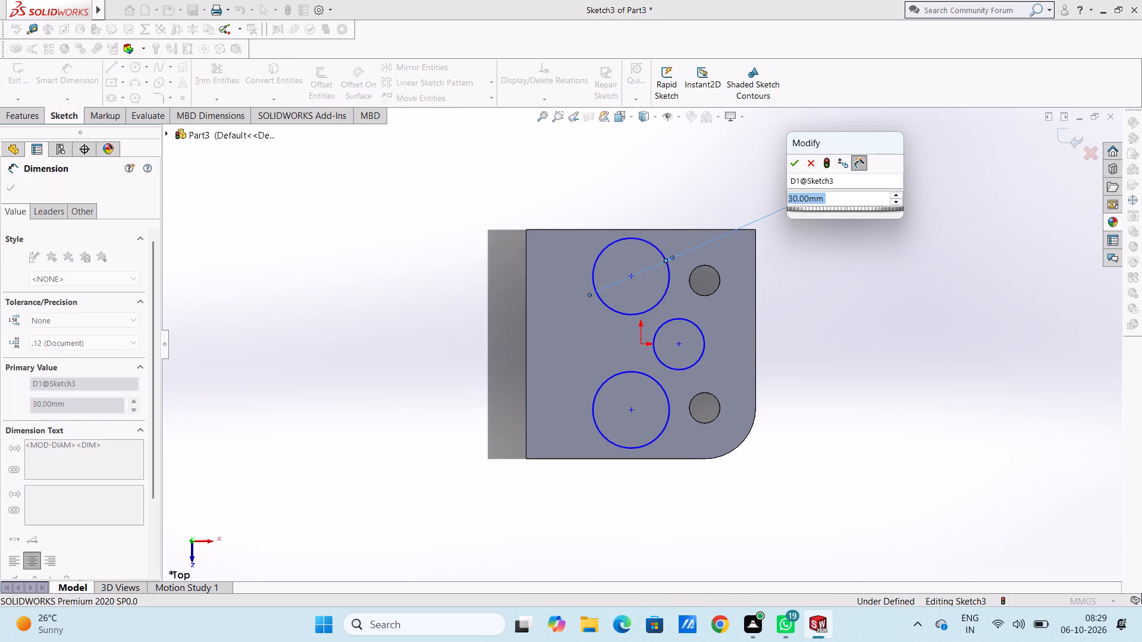
{"action": "left_click", "coordinate": [796, 164]}
{"action": "left_click", "coordinate": [724, 159]}
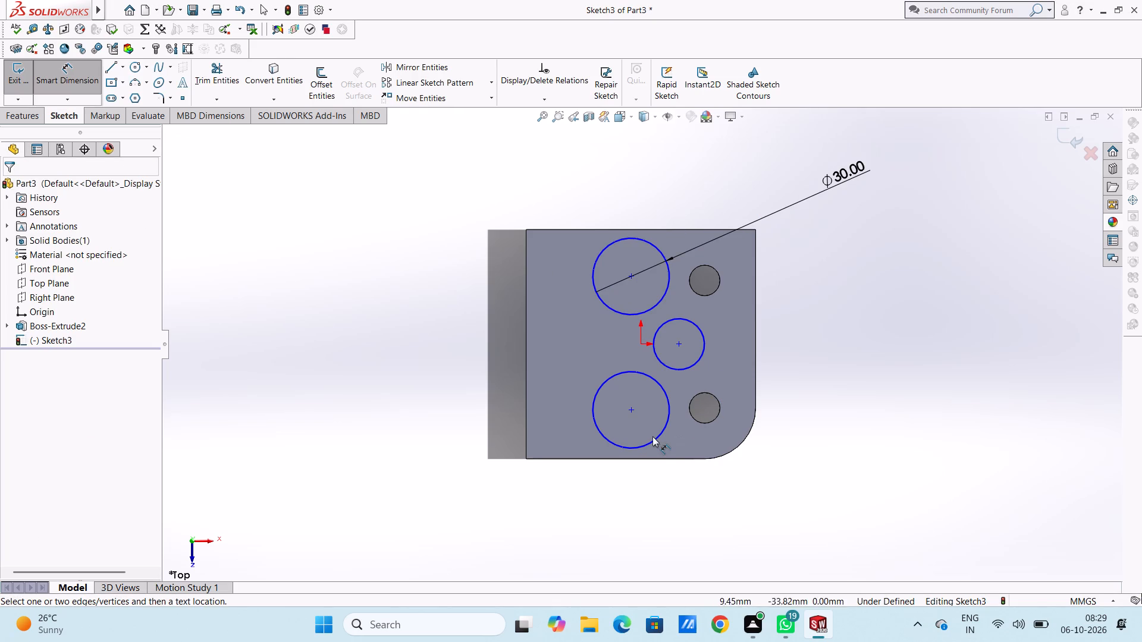
{"action": "left_click", "coordinate": [652, 439]}
{"action": "left_click", "coordinate": [774, 557]}
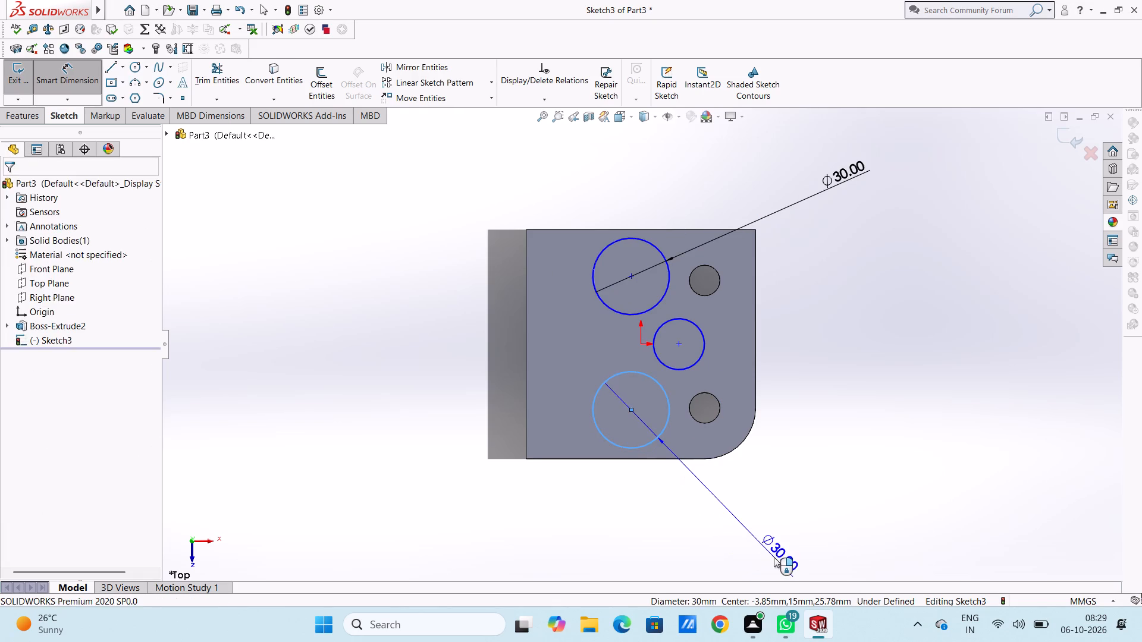
{"action": "left_click", "coordinate": [728, 536]}
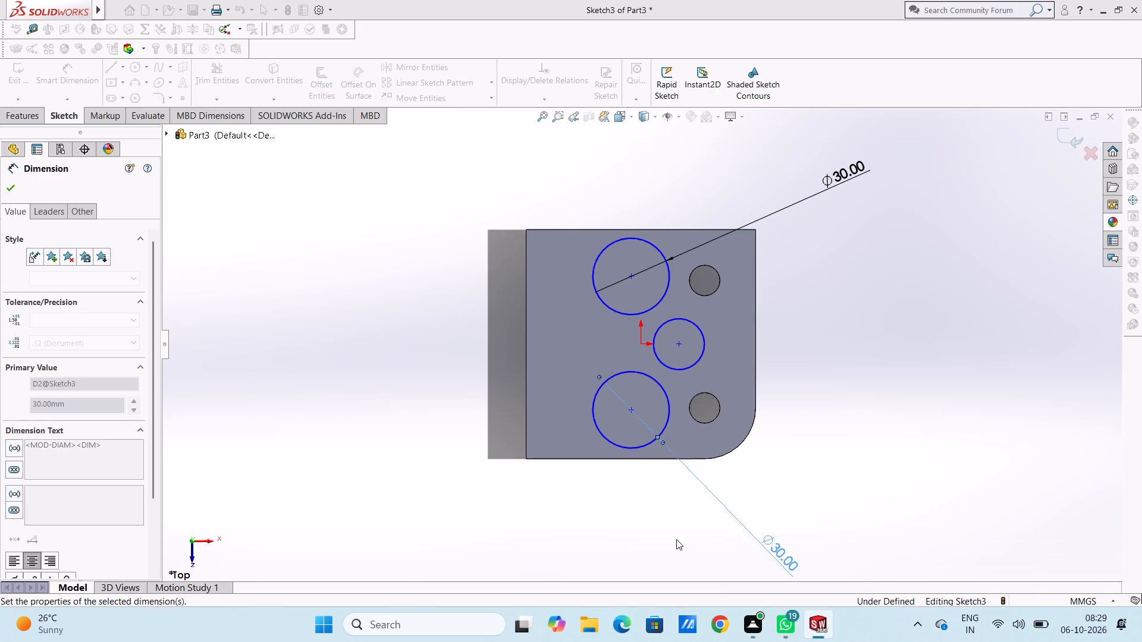
{"action": "left_click", "coordinate": [676, 539]}
{"action": "left_click", "coordinate": [685, 369]}
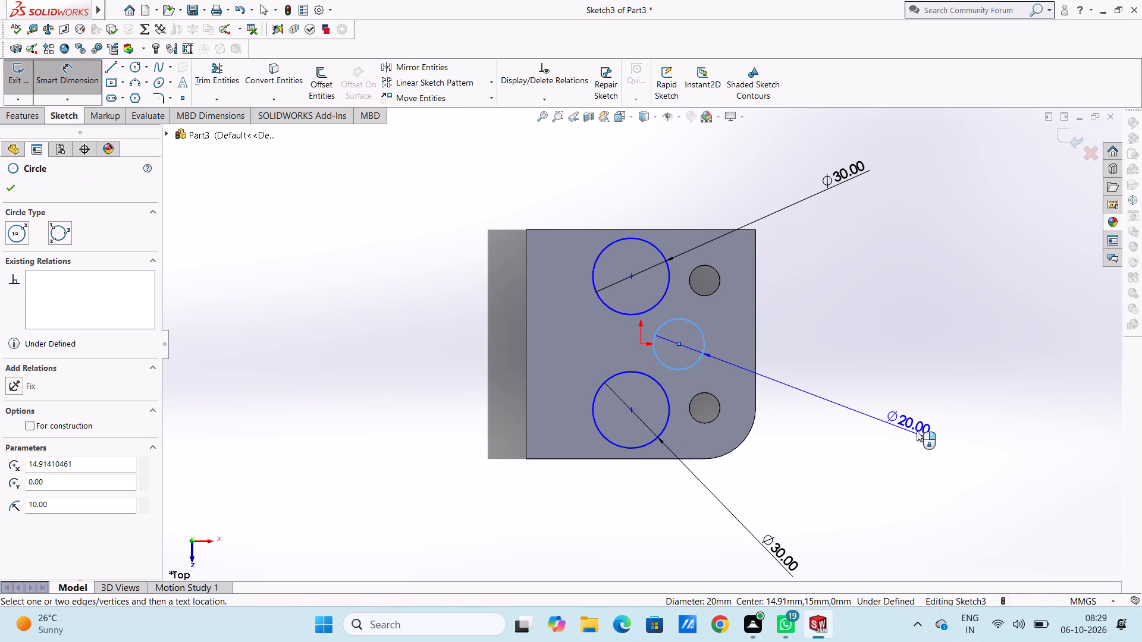
{"action": "left_click", "coordinate": [939, 439]}
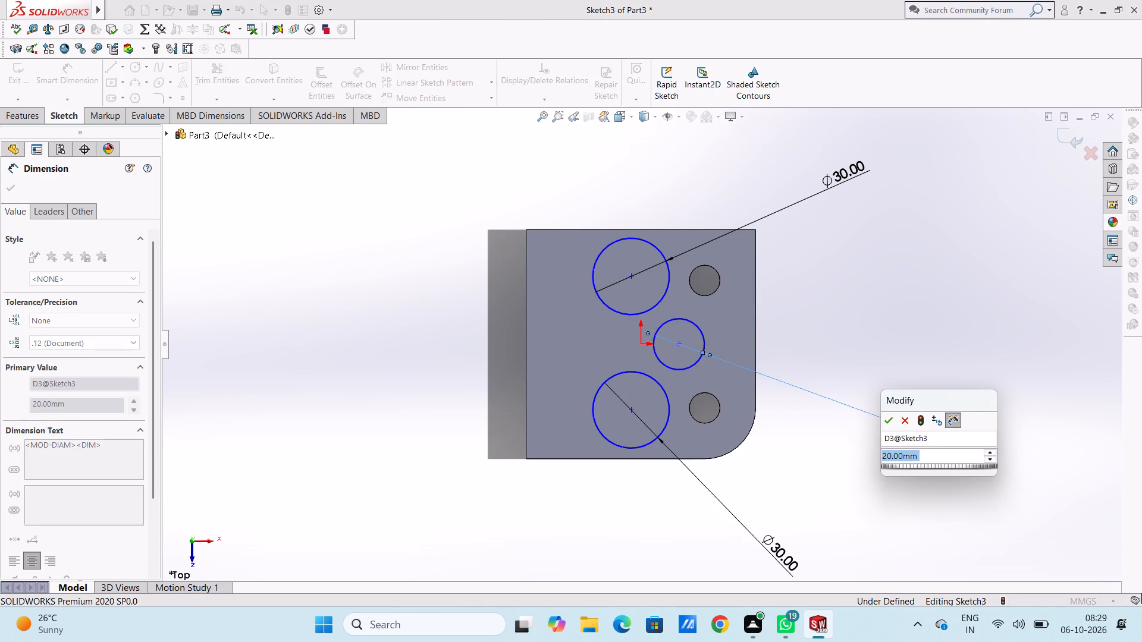
{"action": "left_click", "coordinate": [888, 418]}
{"action": "left_click", "coordinate": [876, 367]}
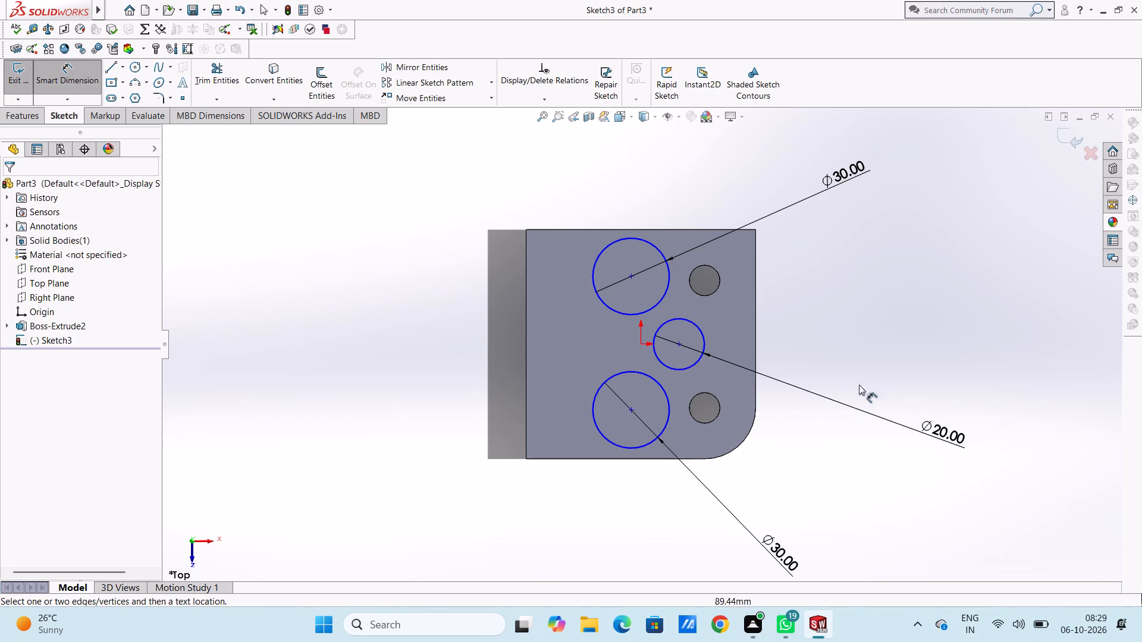
Dimension the lower circle's centre from the top face's left edge and set the distance to 40 mm.
{"action": "left_click", "coordinate": [526, 435]}
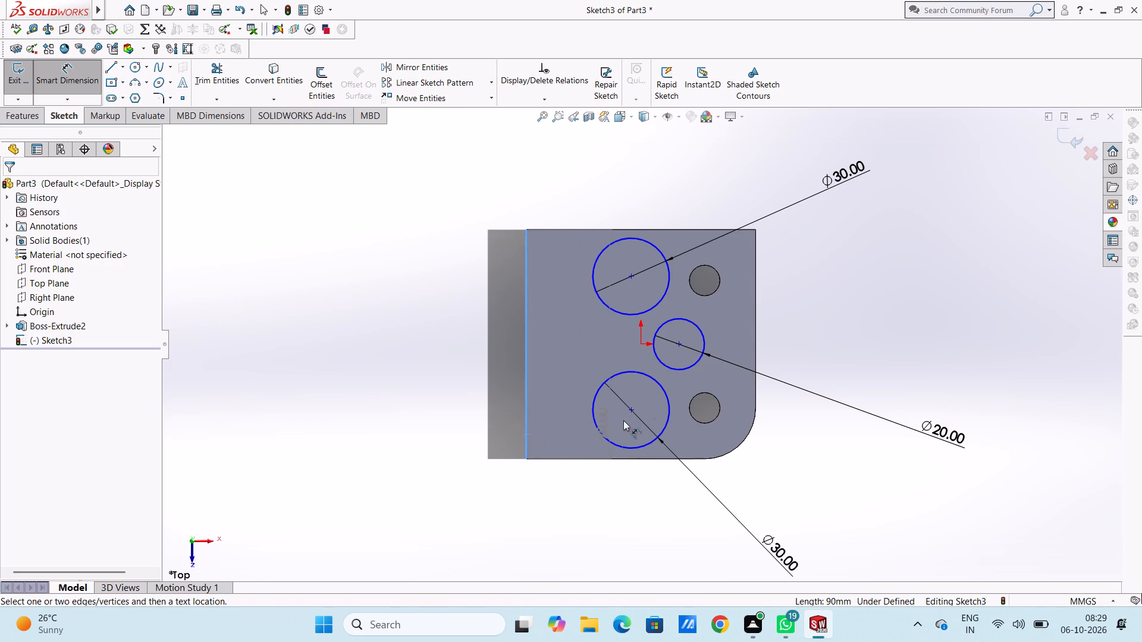
{"action": "left_click", "coordinate": [632, 408]}
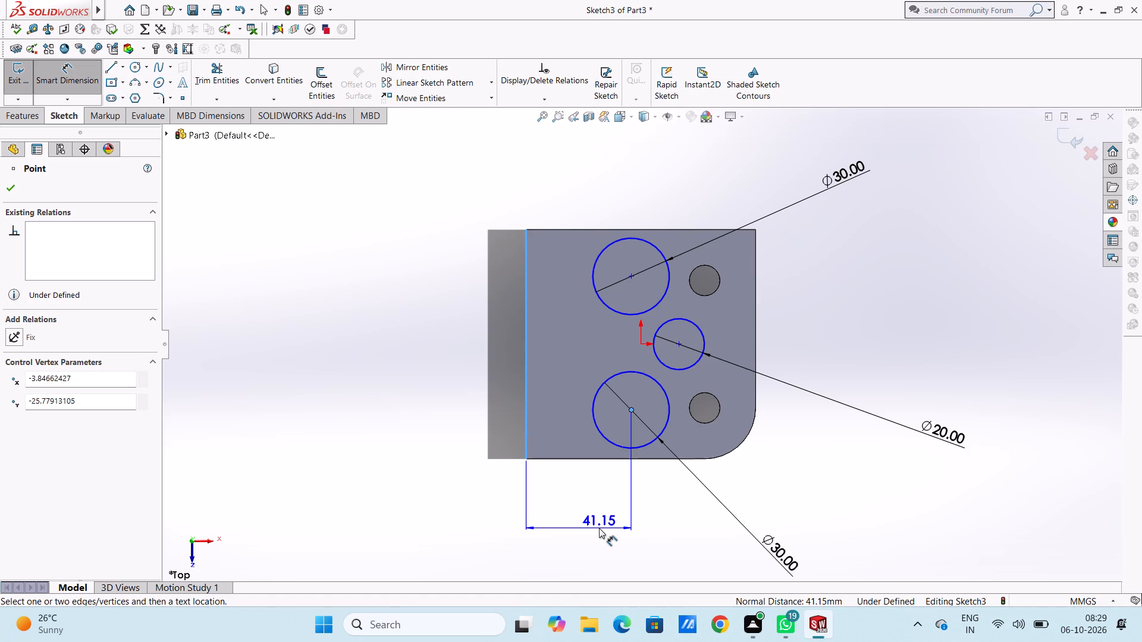
{"action": "left_click", "coordinate": [599, 528]}
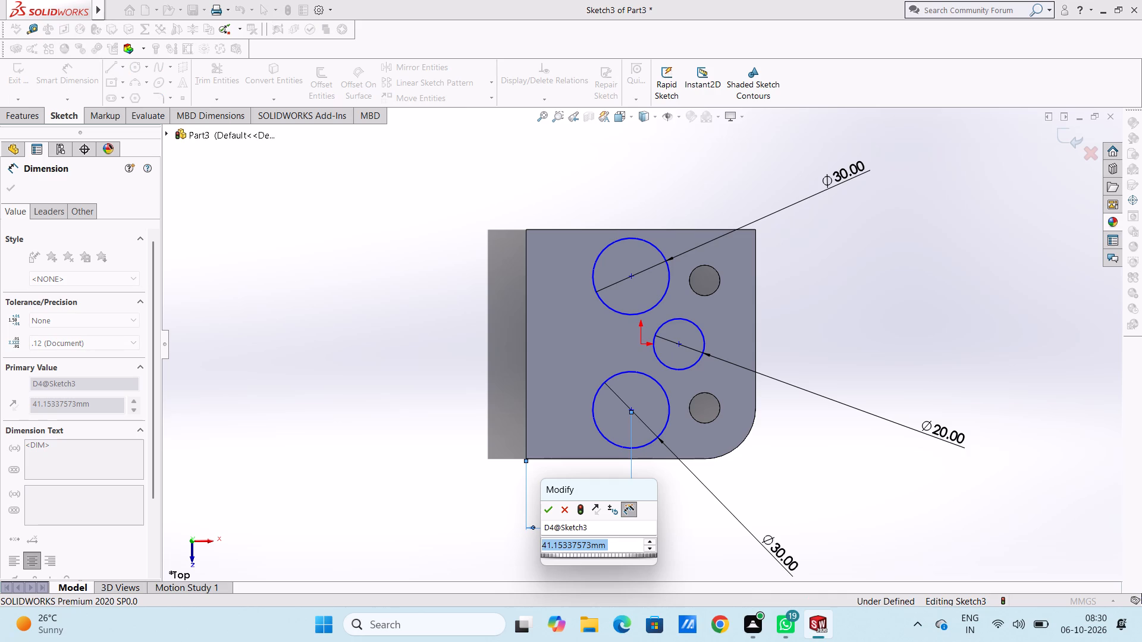
{"action": "type", "text": "40"}
{"action": "key", "text": "Return"}
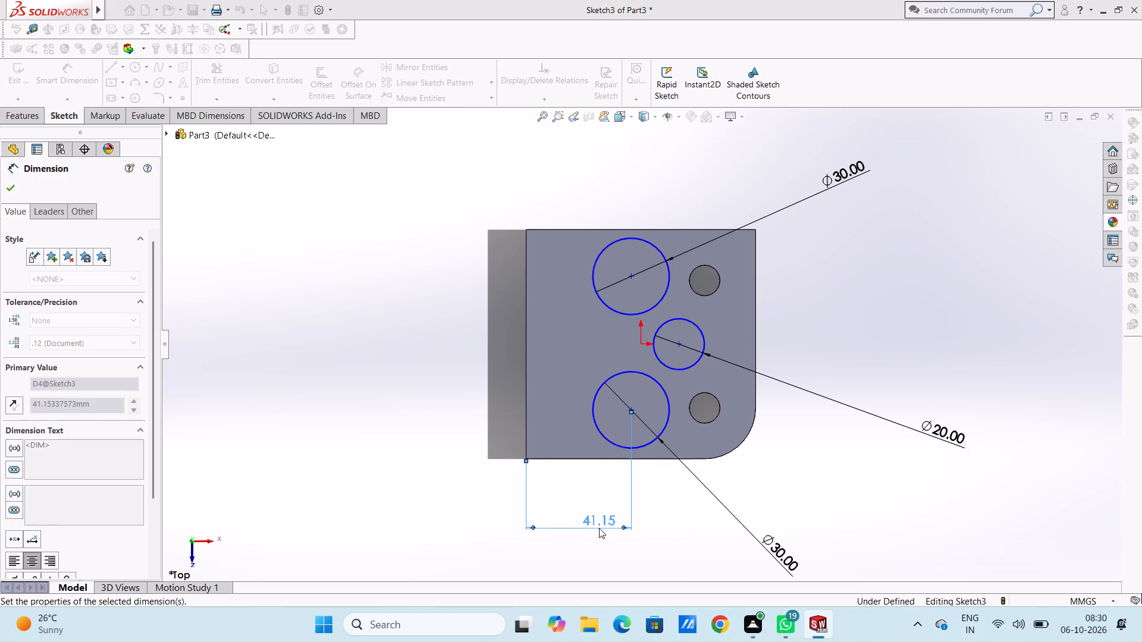
{"action": "left_click", "coordinate": [440, 420]}
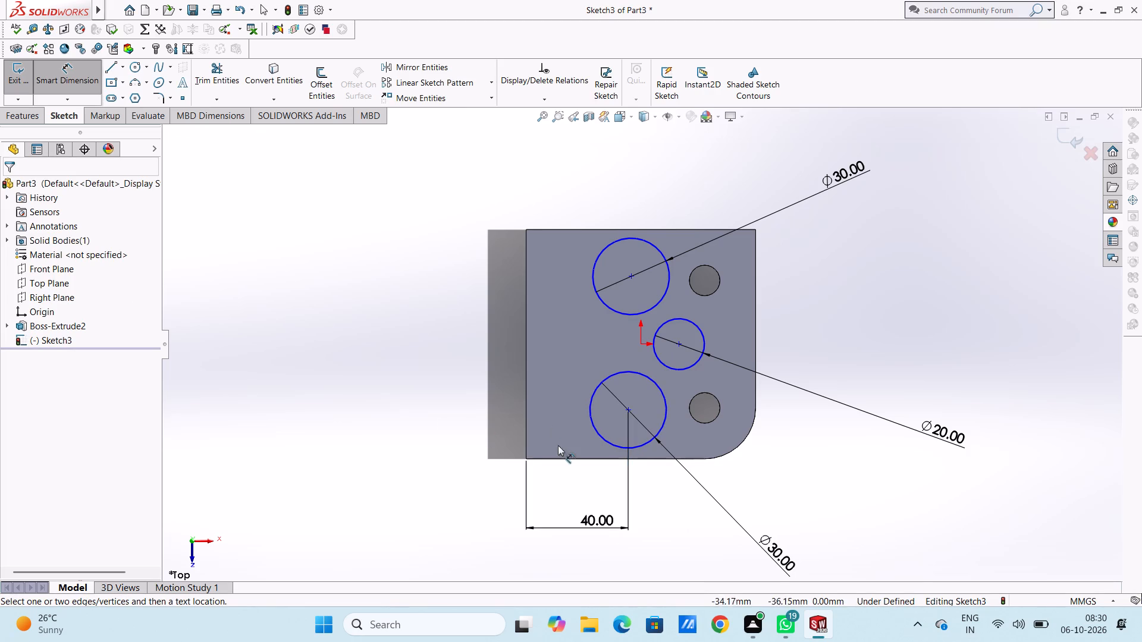
Dimension the lower circle's centre from the plate's lower edge and set the distance to 15 mm.
{"action": "left_click", "coordinate": [576, 457]}
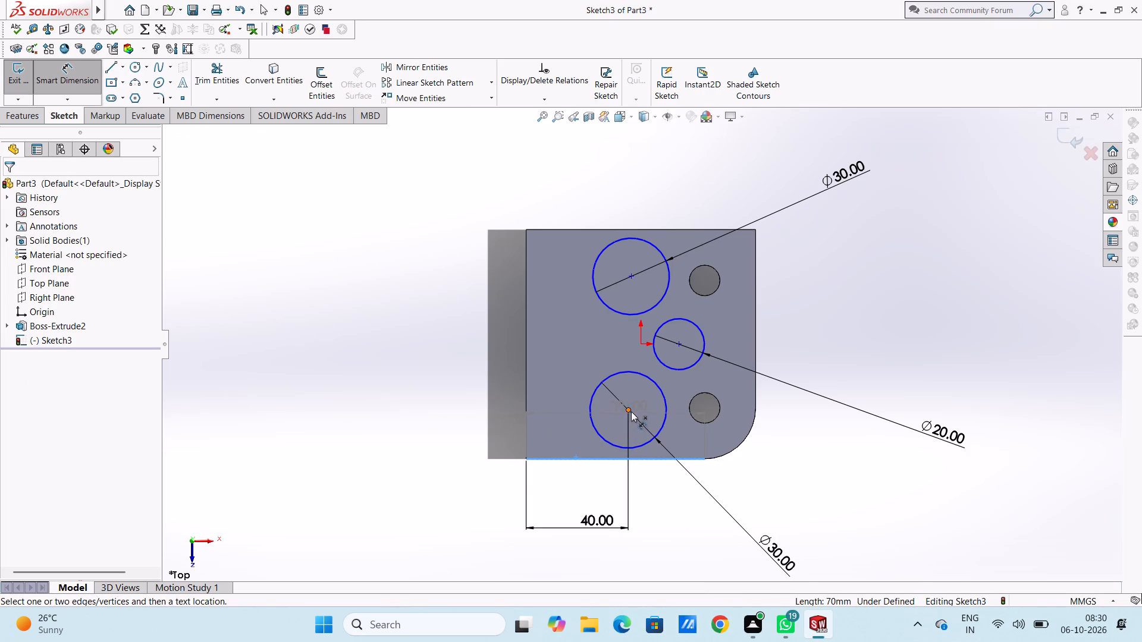
{"action": "left_click", "coordinate": [630, 411]}
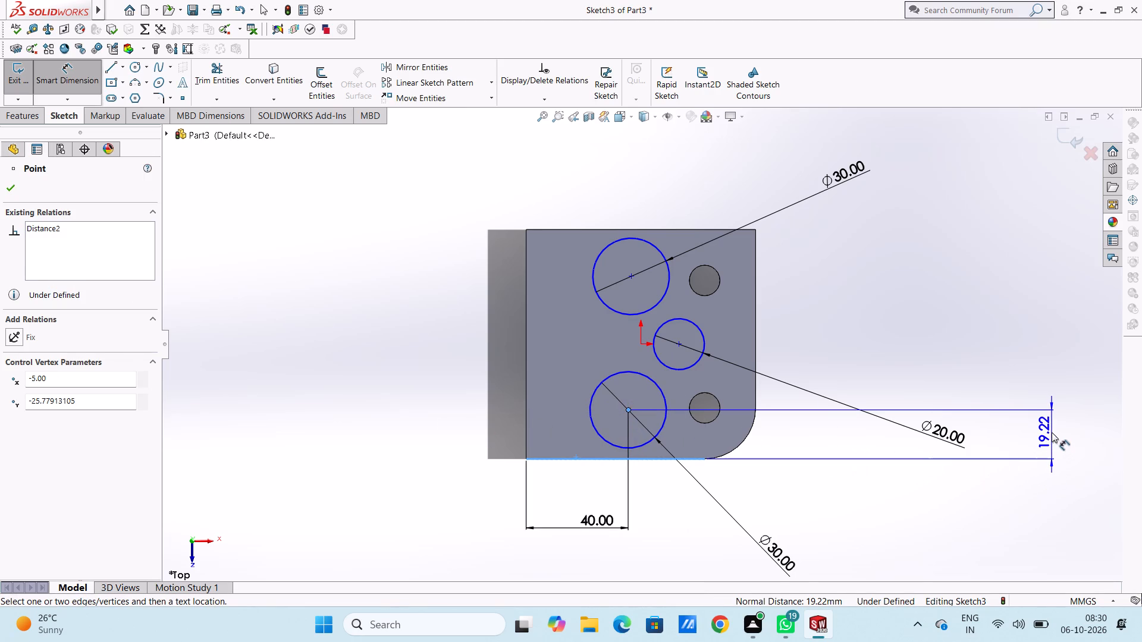
{"action": "left_click", "coordinate": [1052, 432]}
{"action": "type", "text": "15"}
{"action": "key", "text": "Return"}
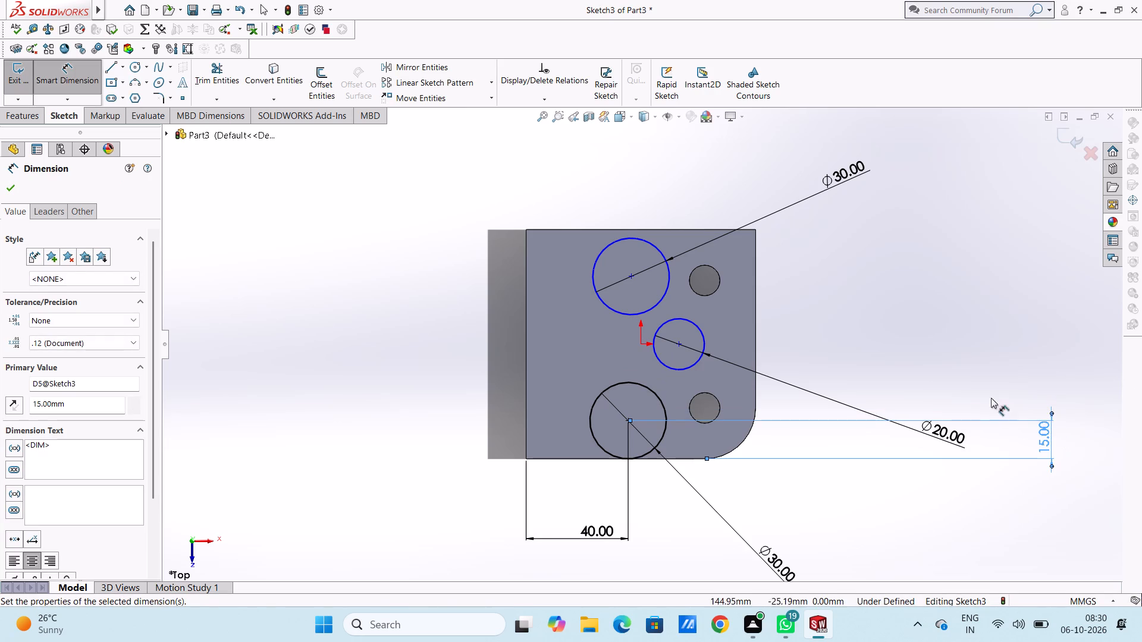
{"action": "left_click", "coordinate": [939, 350]}
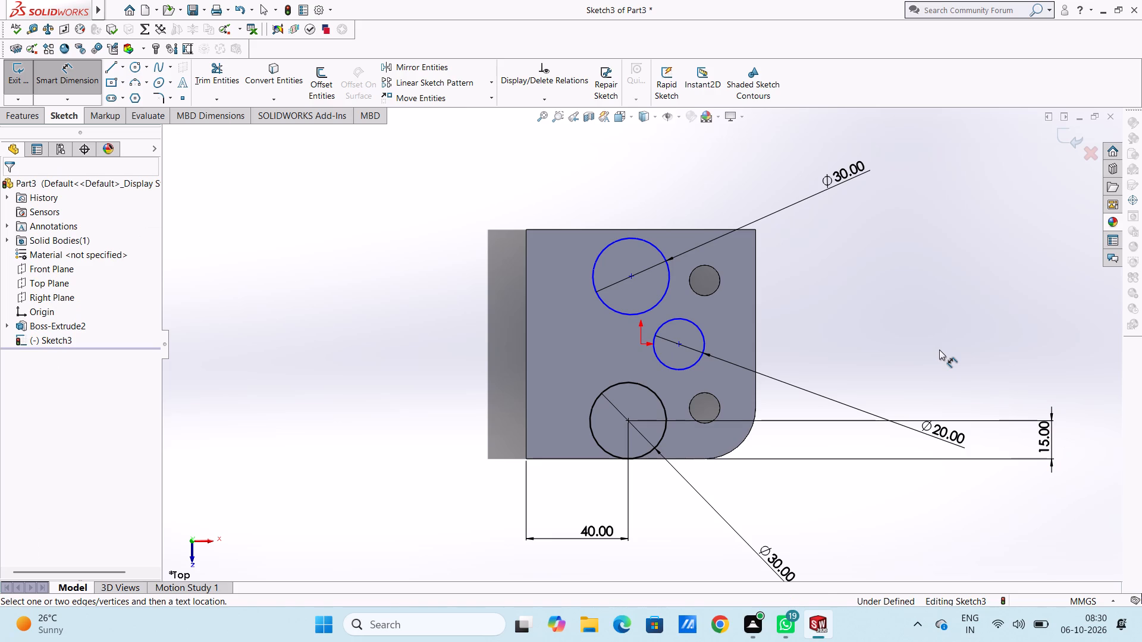
Dimension the middle circle's centre from the plate's right edge and set the distance to 20 mm.
{"action": "left_click", "coordinate": [680, 347]}
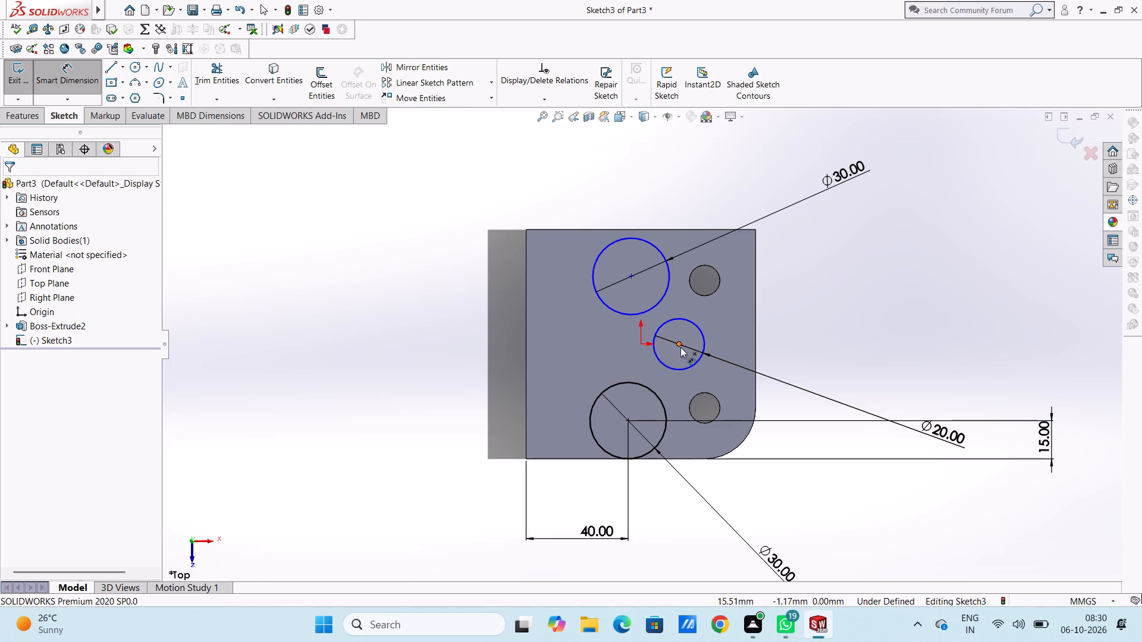
{"action": "left_click", "coordinate": [755, 333]}
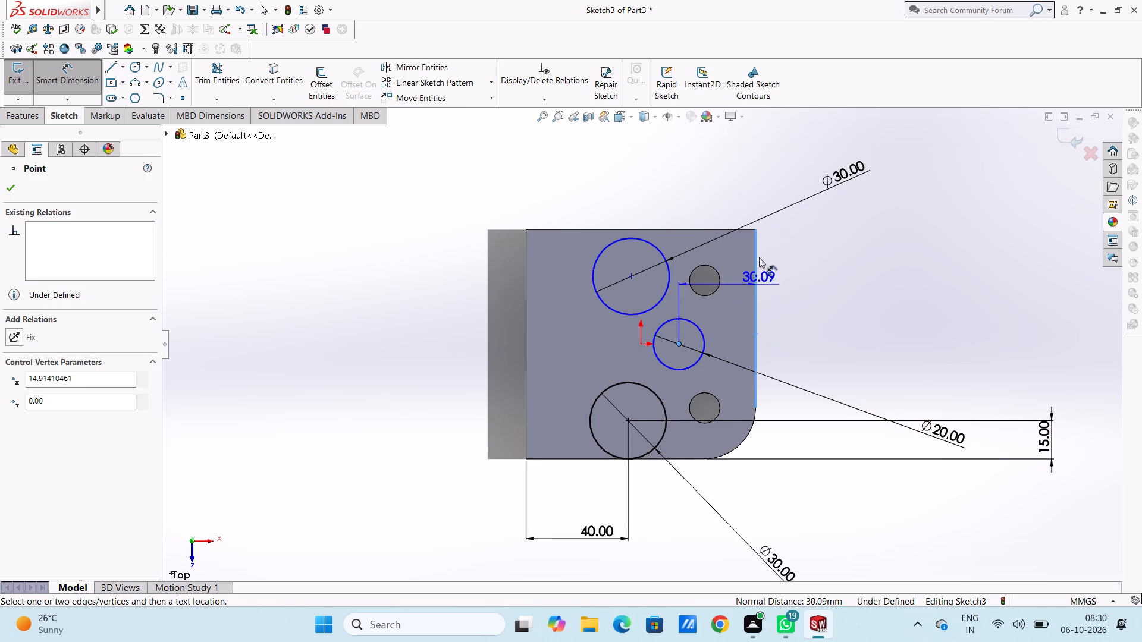
{"action": "left_click", "coordinate": [746, 159]}
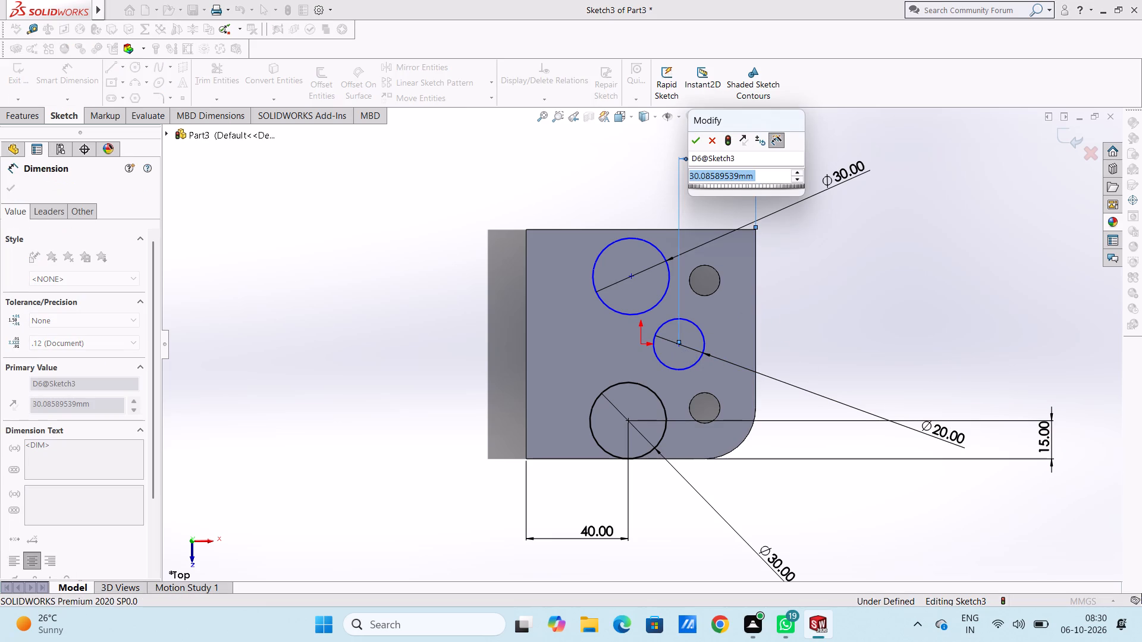
{"action": "type", "text": "20"}
{"action": "key", "text": "Return"}
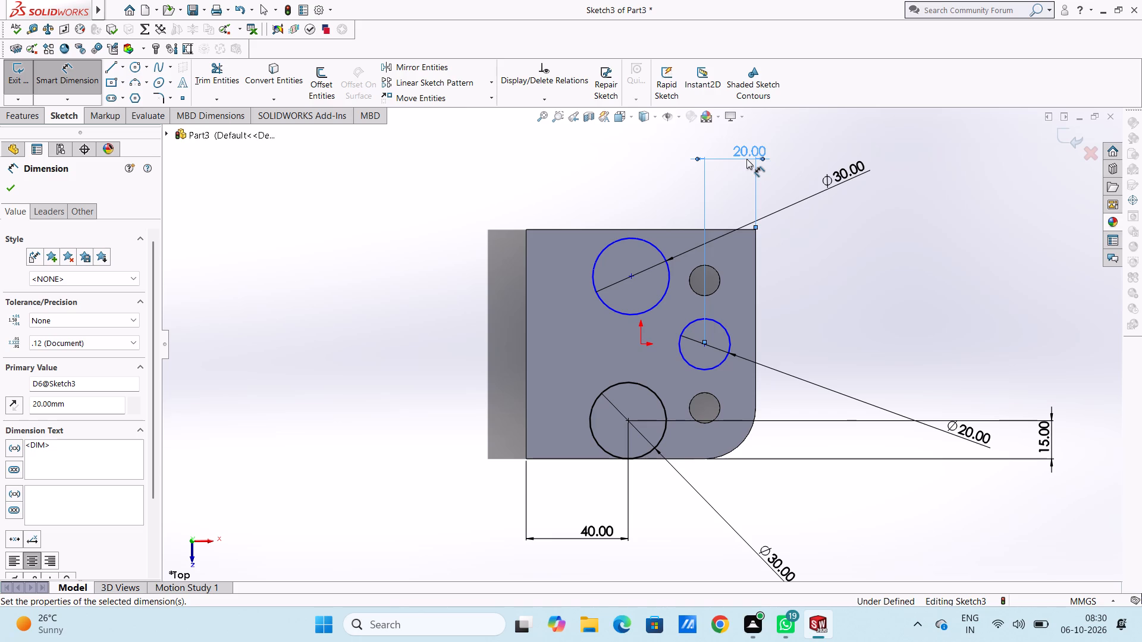
{"action": "left_click", "coordinate": [656, 181]}
Change the middle circle's distance from the plate's right edge to 10 mm.
{"action": "double_click", "coordinate": [743, 151]}
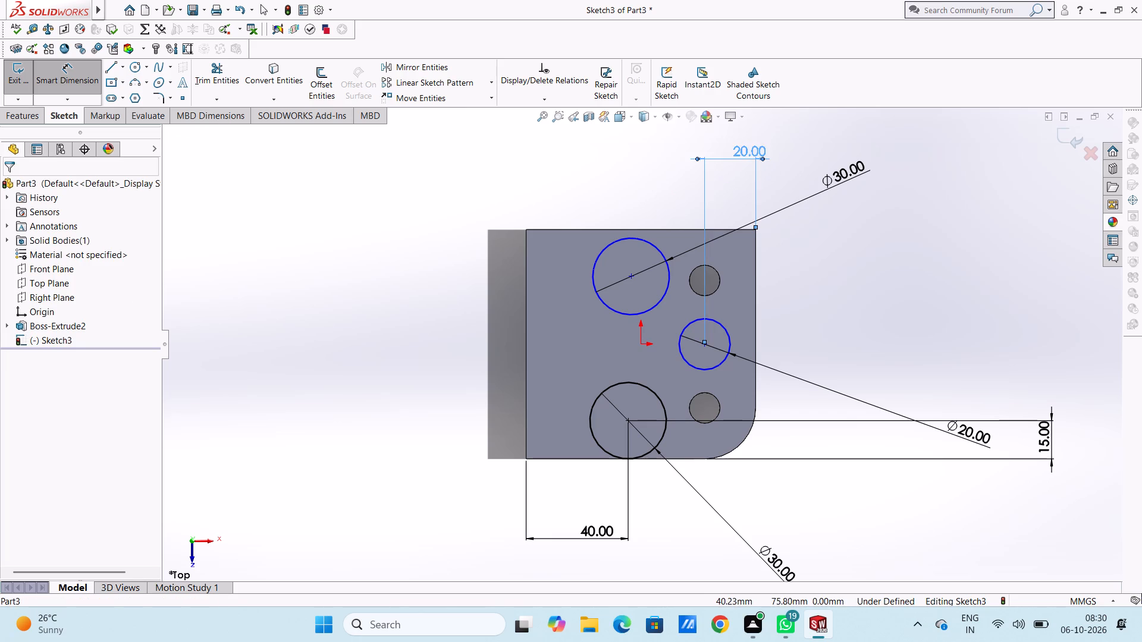
{"action": "type", "text": "10"}
{"action": "key", "text": "Return"}
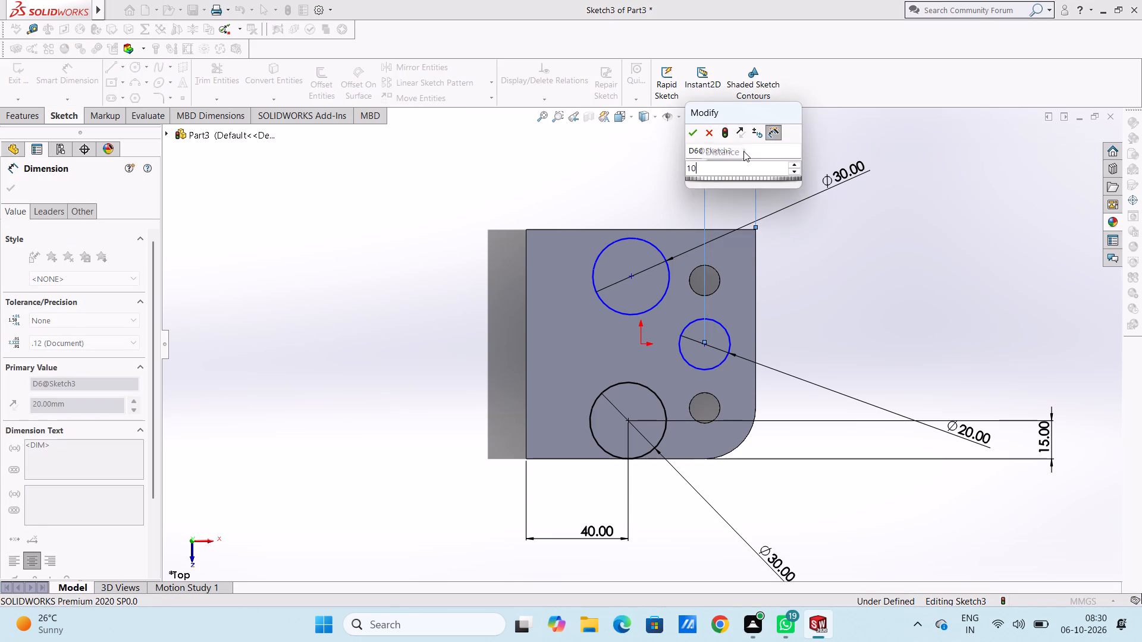
{"action": "left_click", "coordinate": [653, 188]}
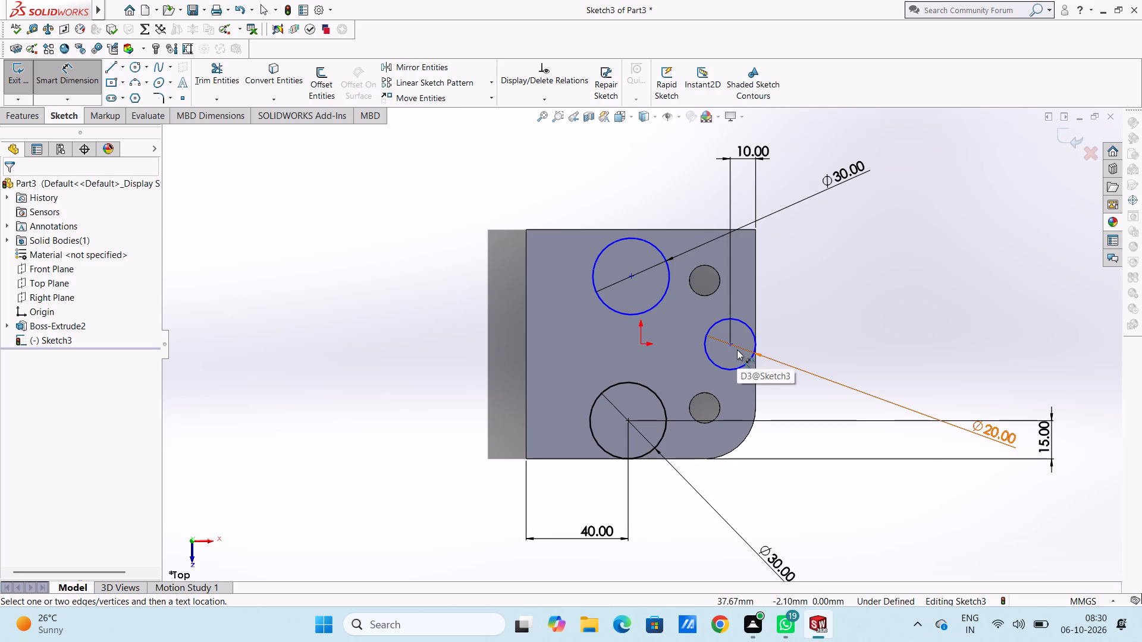
Dimension the middle circle's centre from the plate's upper edge, accepting a distance of 45 mm.
{"action": "scroll", "coordinate": [737, 350], "scroll_direction": "down", "scroll_amount": 2}
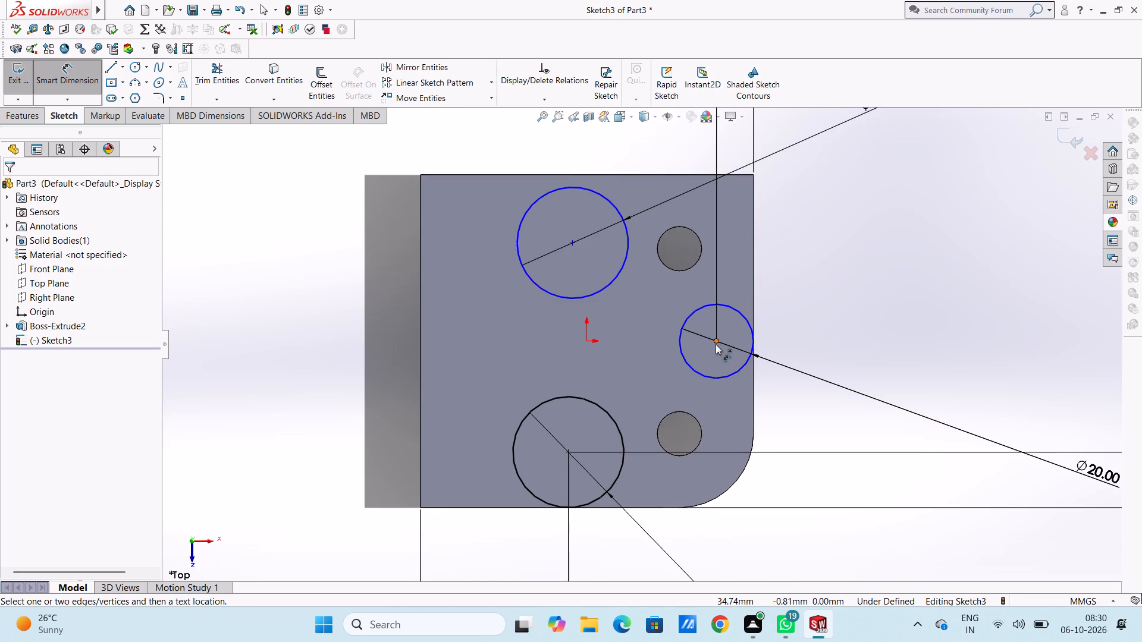
{"action": "left_click", "coordinate": [716, 344]}
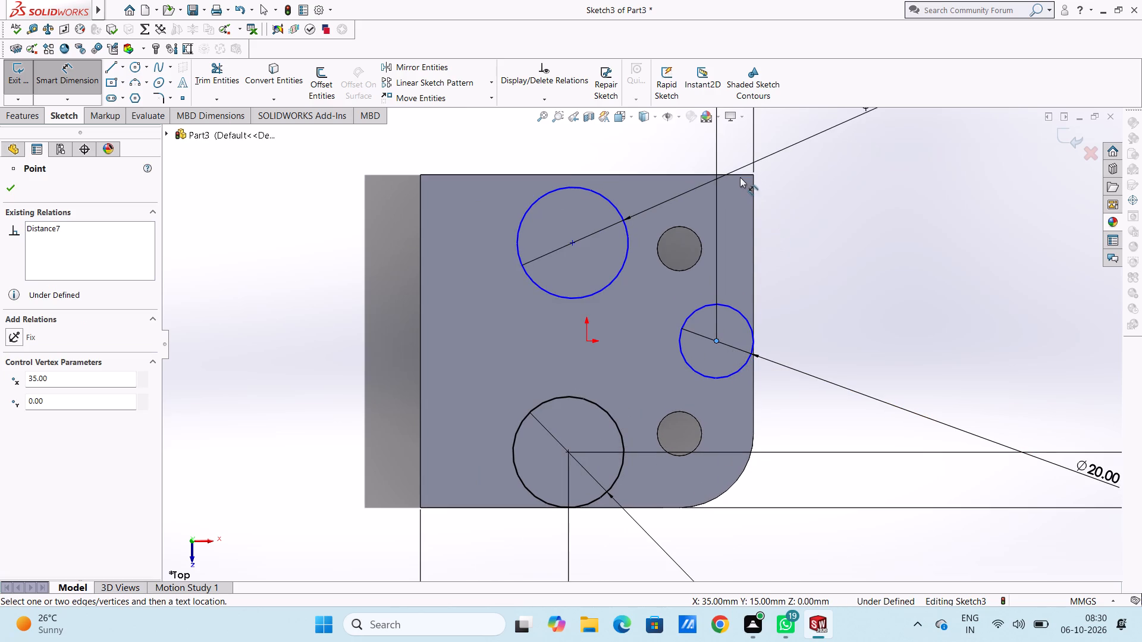
{"action": "left_click", "coordinate": [740, 176]}
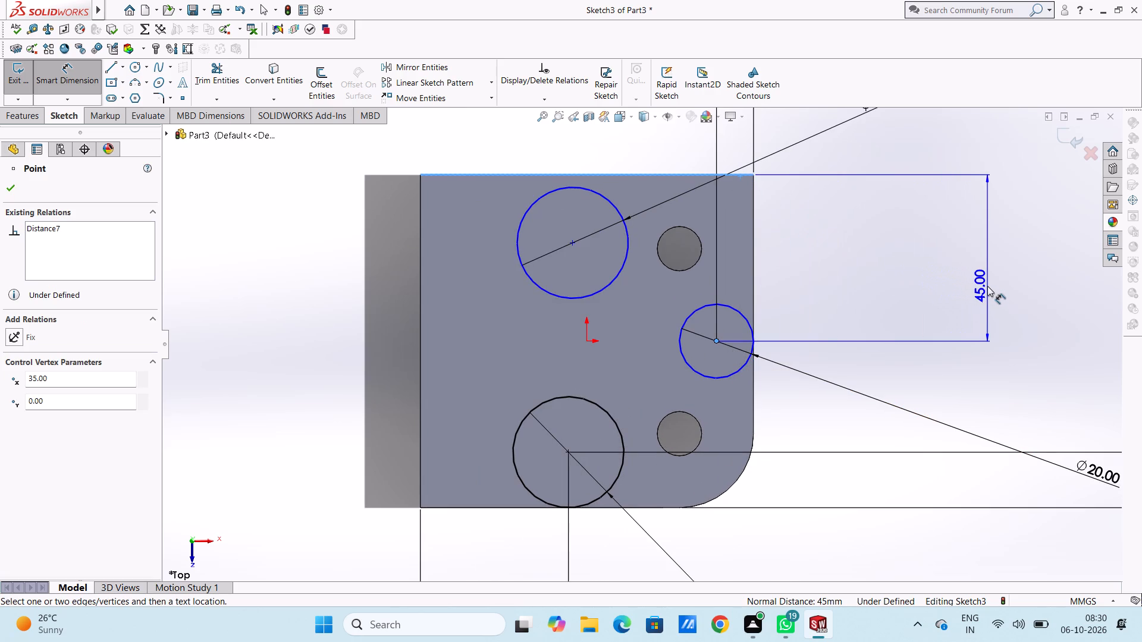
{"action": "left_click", "coordinate": [987, 286]}
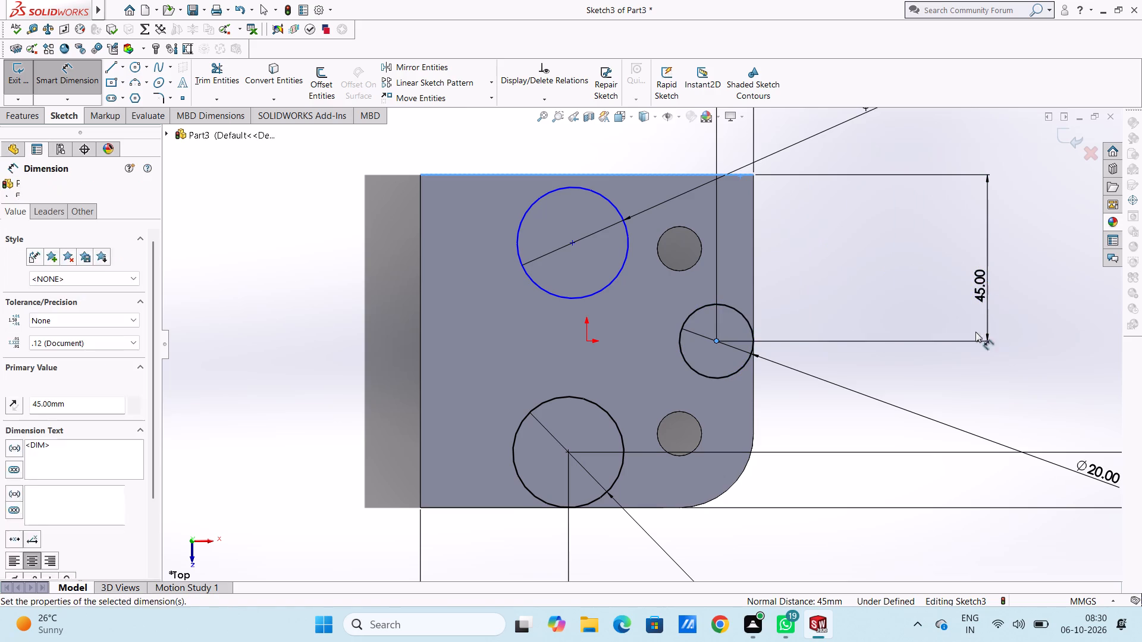
{"action": "left_click", "coordinate": [935, 267]}
{"action": "left_click", "coordinate": [856, 287]}
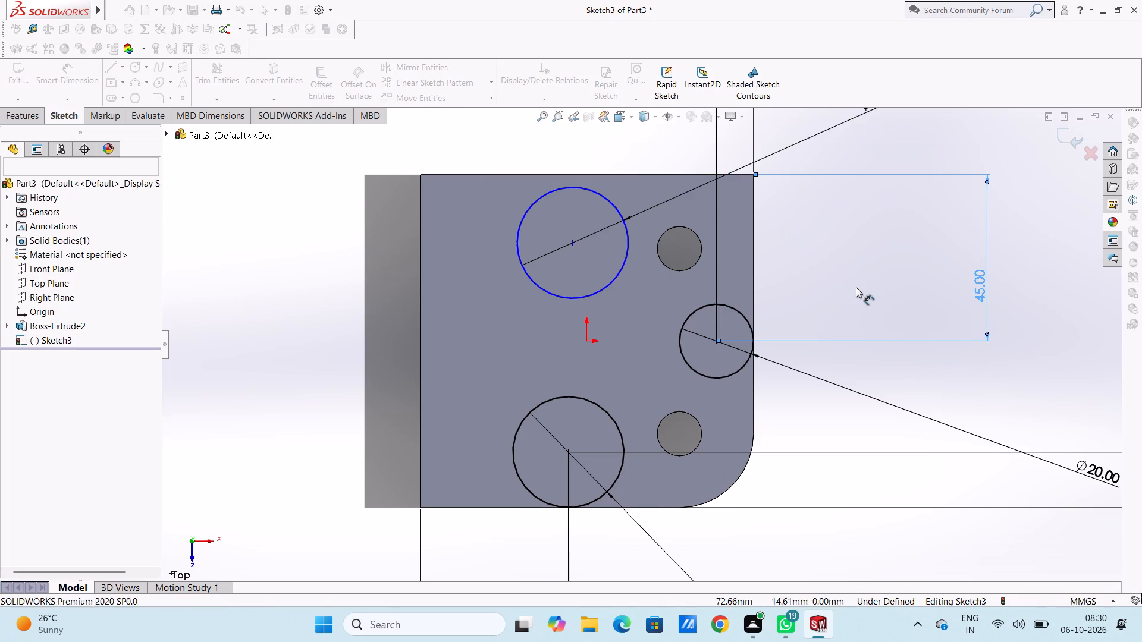
Dimension the upper circle's centre from the top face's left edge and set the distance to 40 mm.
{"action": "scroll", "coordinate": [856, 287], "scroll_direction": "up", "scroll_amount": 4}
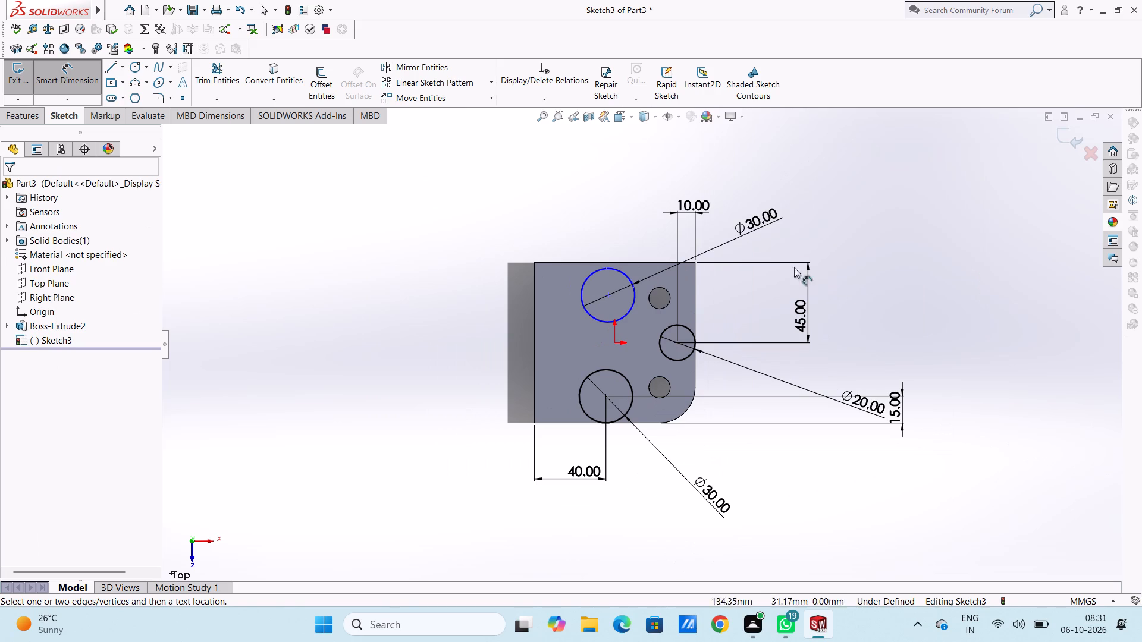
{"action": "left_click", "coordinate": [608, 292]}
{"action": "left_click", "coordinate": [534, 311]}
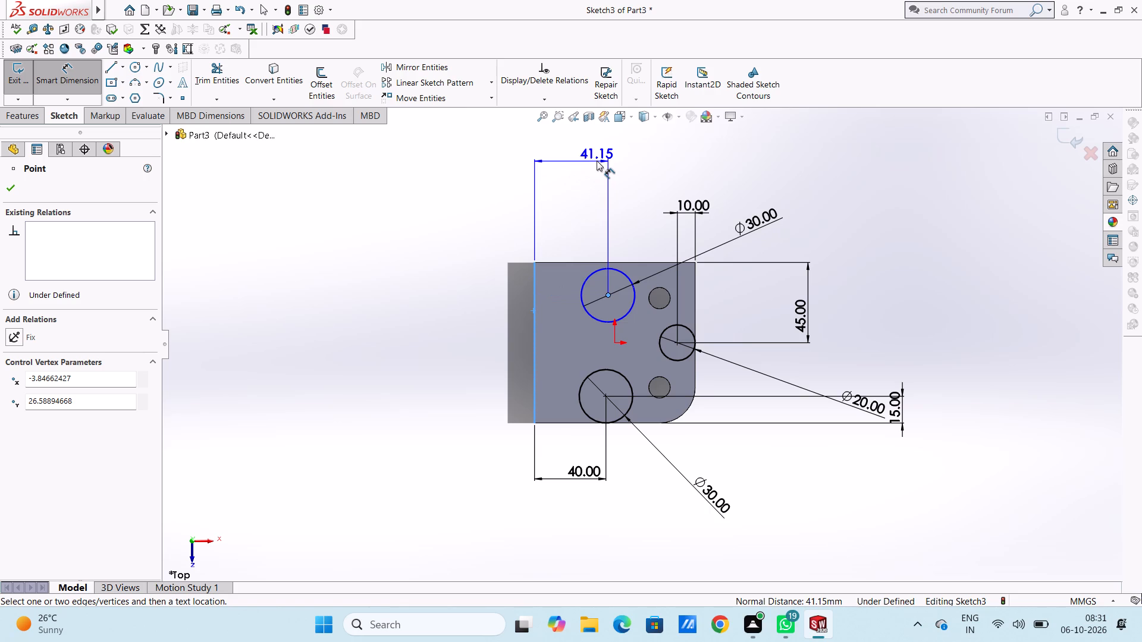
{"action": "left_click", "coordinate": [597, 160]}
{"action": "type", "text": "40"}
{"action": "key", "text": "Return"}
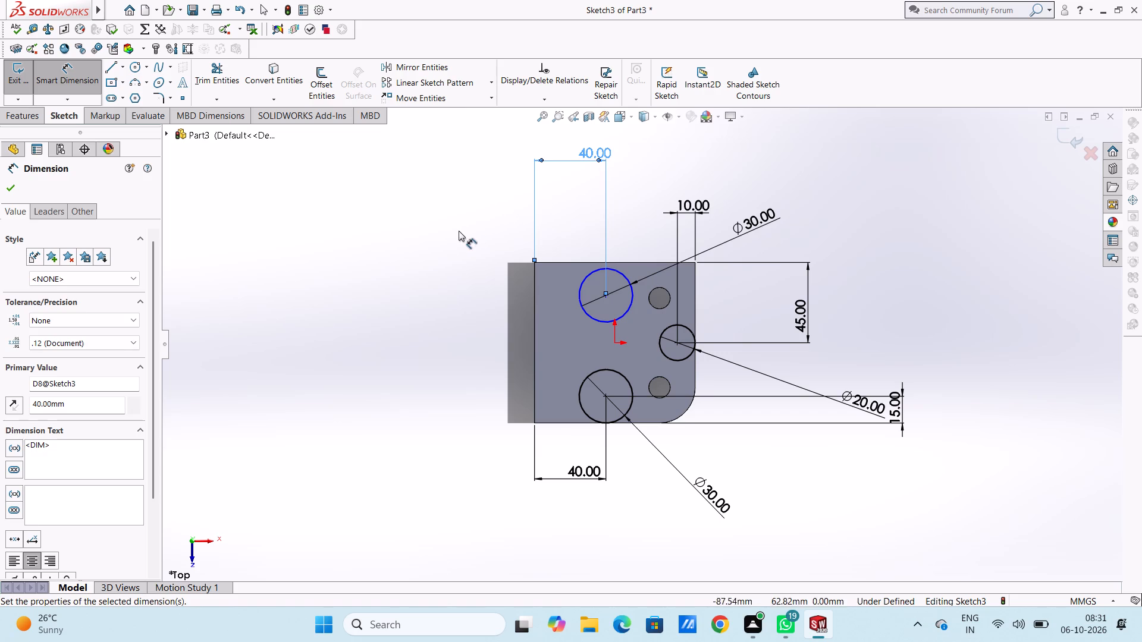
{"action": "left_click", "coordinate": [459, 231]}
Dimension the upper circle's centre from the plate's upper edge and set the distance to 15 mm.
{"action": "left_click", "coordinate": [608, 294]}
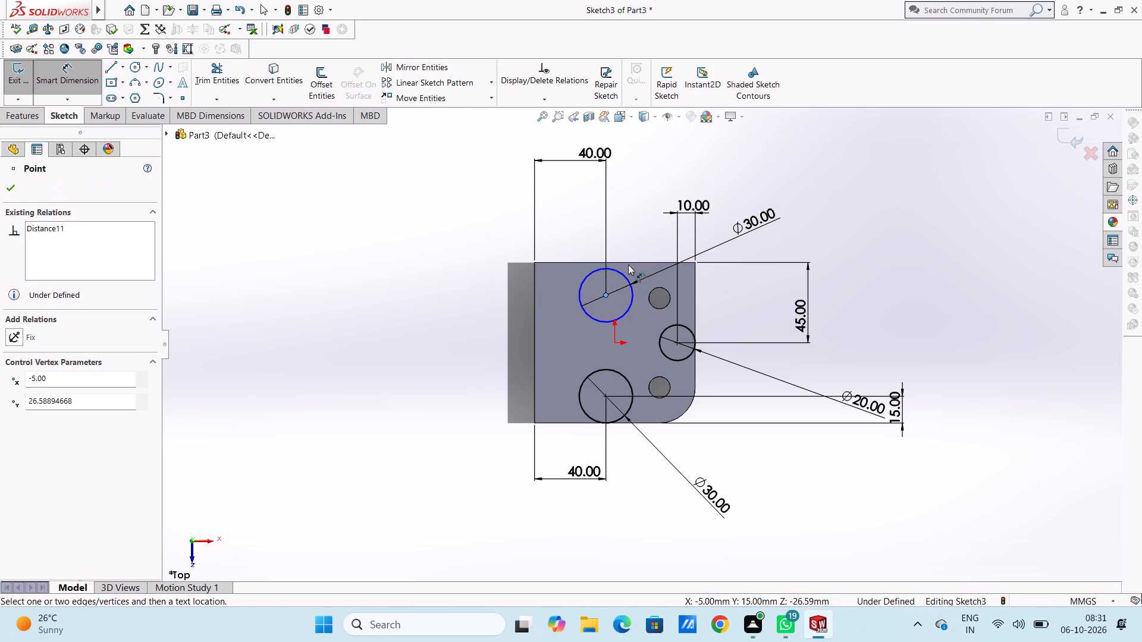
{"action": "left_click", "coordinate": [628, 262]}
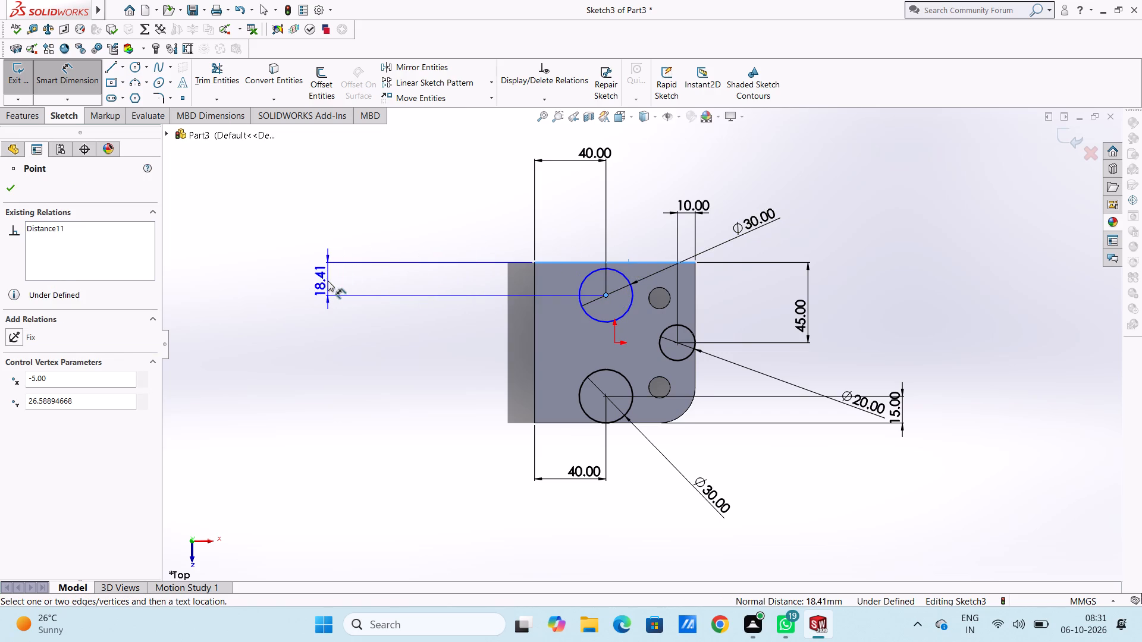
{"action": "left_click", "coordinate": [328, 281]}
{"action": "type", "text": "15"}
{"action": "key", "text": "Return"}
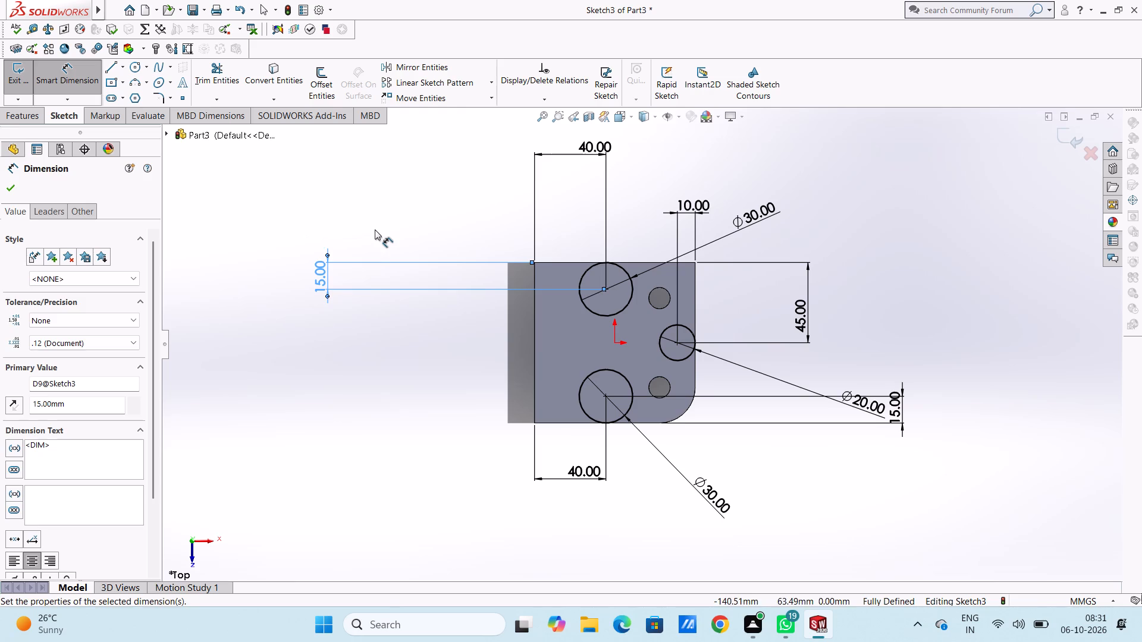
{"action": "left_click", "coordinate": [375, 229]}
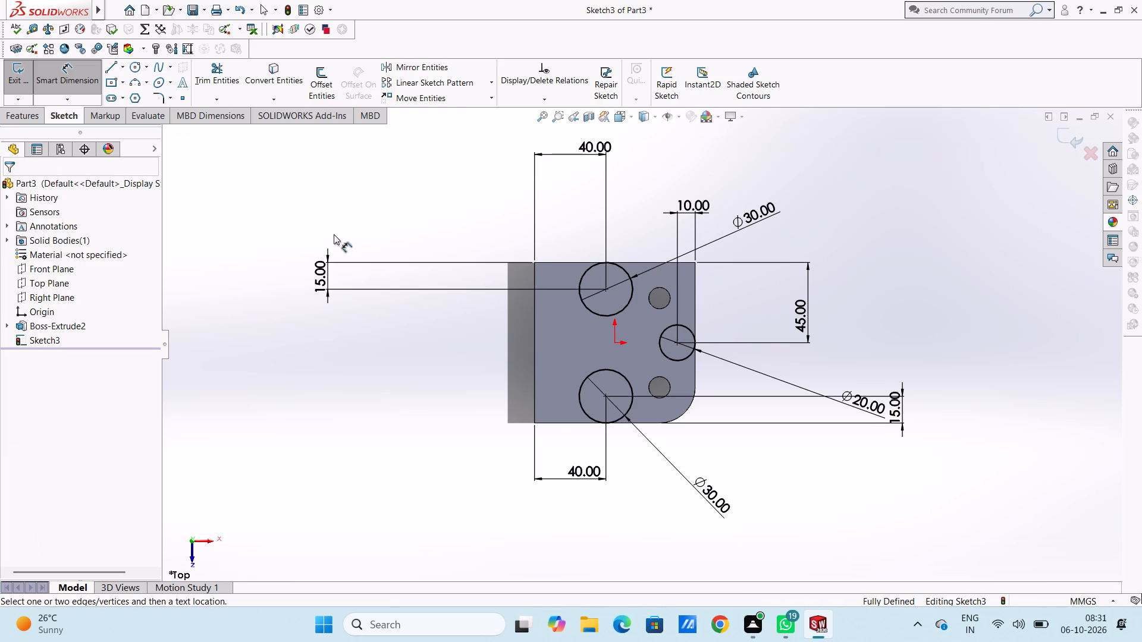
Draw a three-point arc of radius 25 mm from the upper circle's right quadrant to the middle circle's top, bulging toward the origin.
{"action": "left_click", "coordinate": [131, 83]}
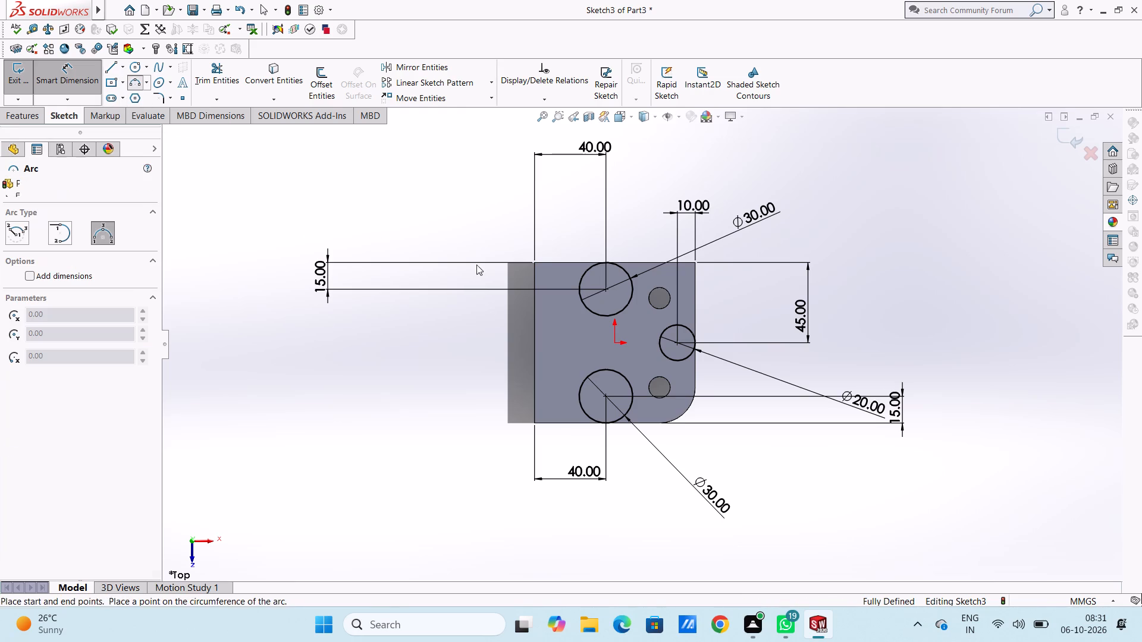
{"action": "scroll", "coordinate": [674, 358], "scroll_direction": "down", "scroll_amount": 5}
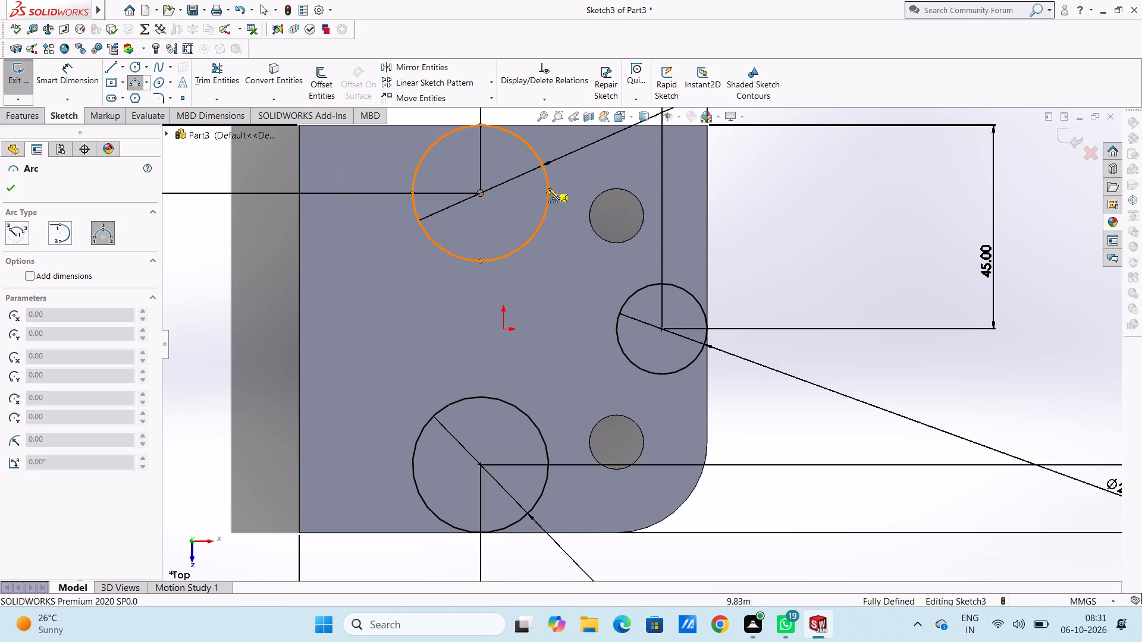
{"action": "left_click", "coordinate": [548, 194]}
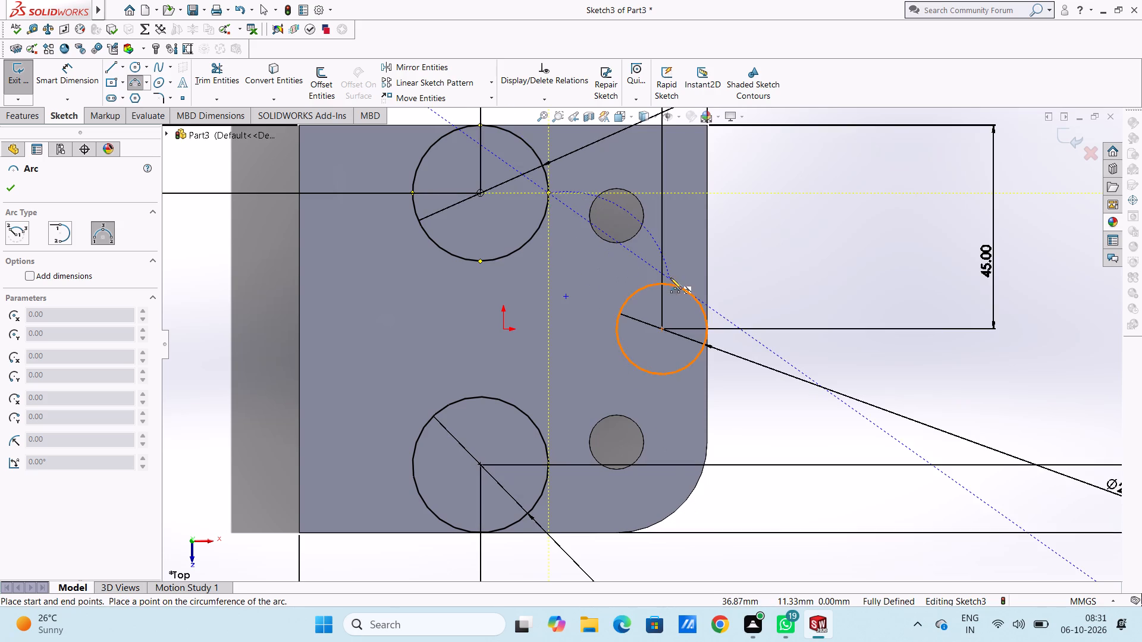
{"action": "left_click", "coordinate": [662, 284]}
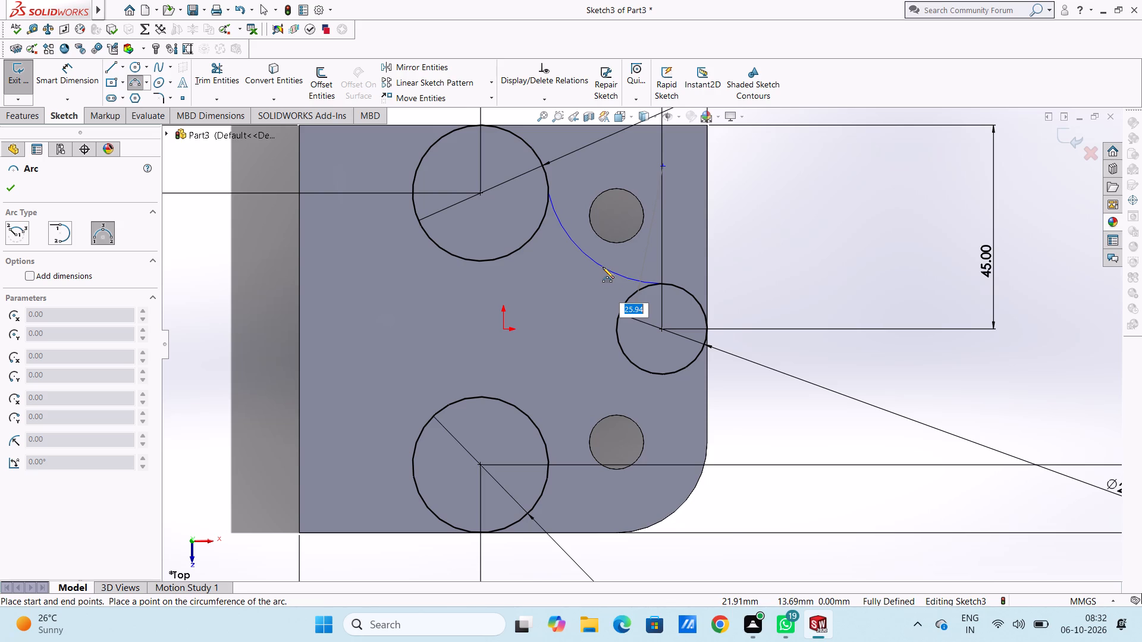
{"action": "type", "text": "25"}
{"action": "key", "text": "Return"}
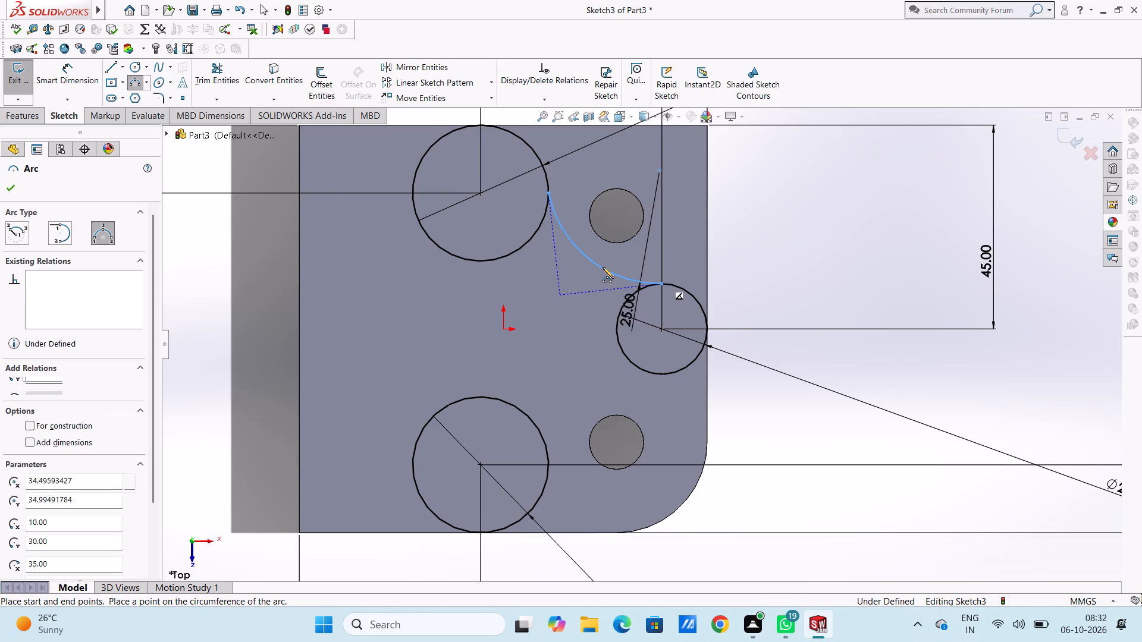
Draw a matching three-point arc of radius 25 mm from the lower circle's right quadrant to the middle circle's bottom.
{"action": "left_click", "coordinate": [547, 463]}
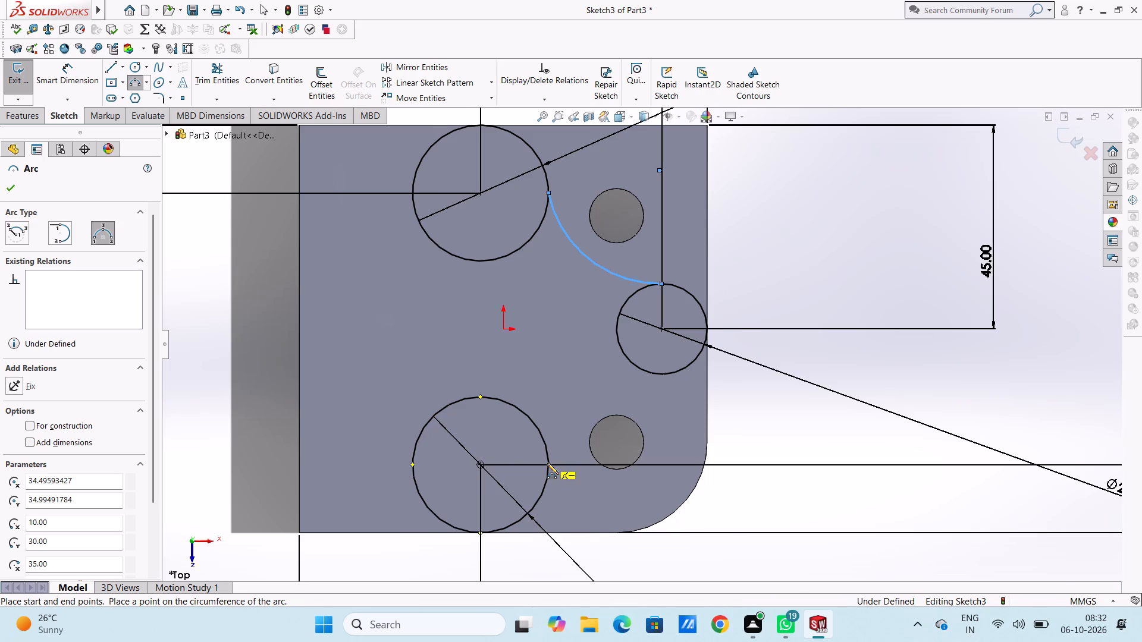
{"action": "left_click", "coordinate": [660, 372]}
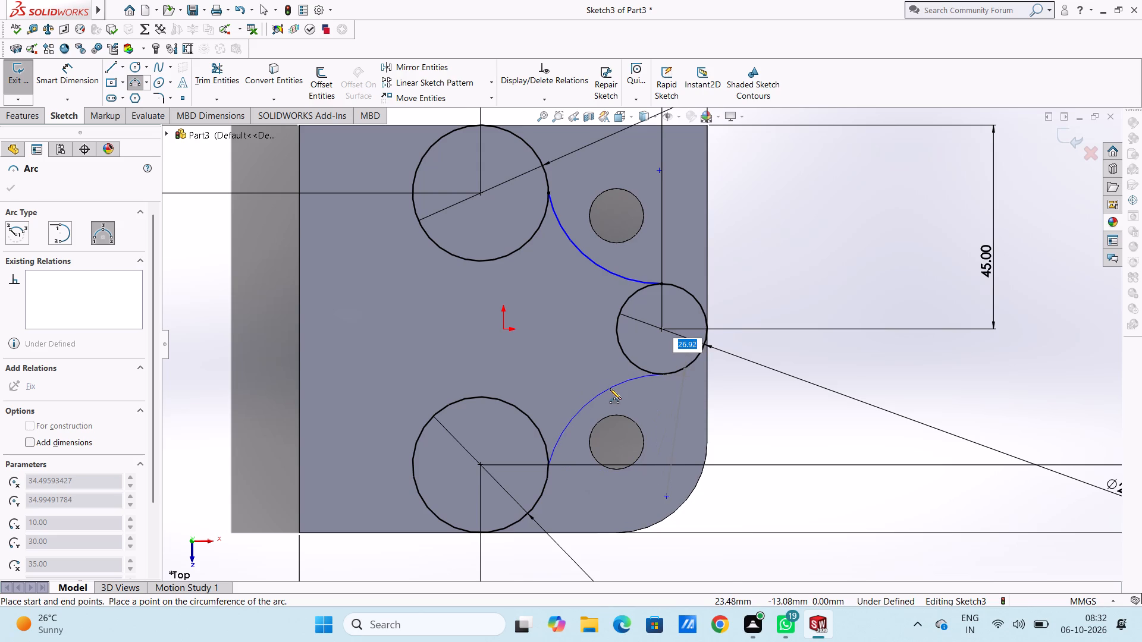
{"action": "type", "text": "25"}
{"action": "key", "text": "Return"}
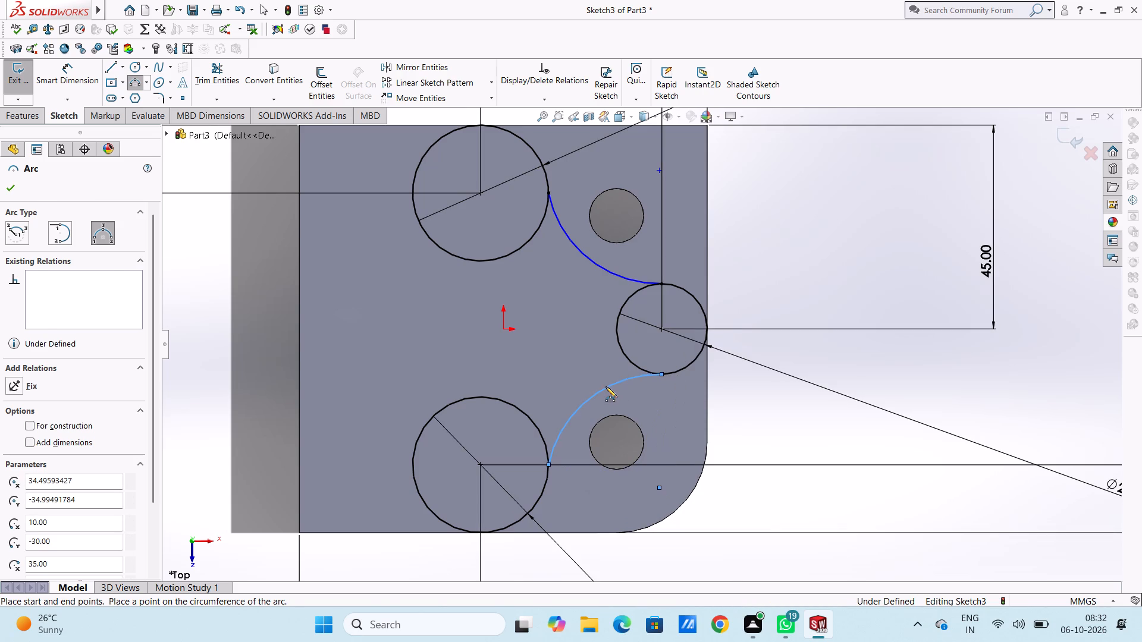
{"action": "key", "text": "Escape"}
{"action": "key", "text": "Escape"}
{"action": "key", "text": "Escape"}
Add radius dimensions to the upper and lower connecting arcs, accepting 25 mm for each.
{"action": "scroll", "coordinate": [605, 386], "scroll_direction": "up", "scroll_amount": 5}
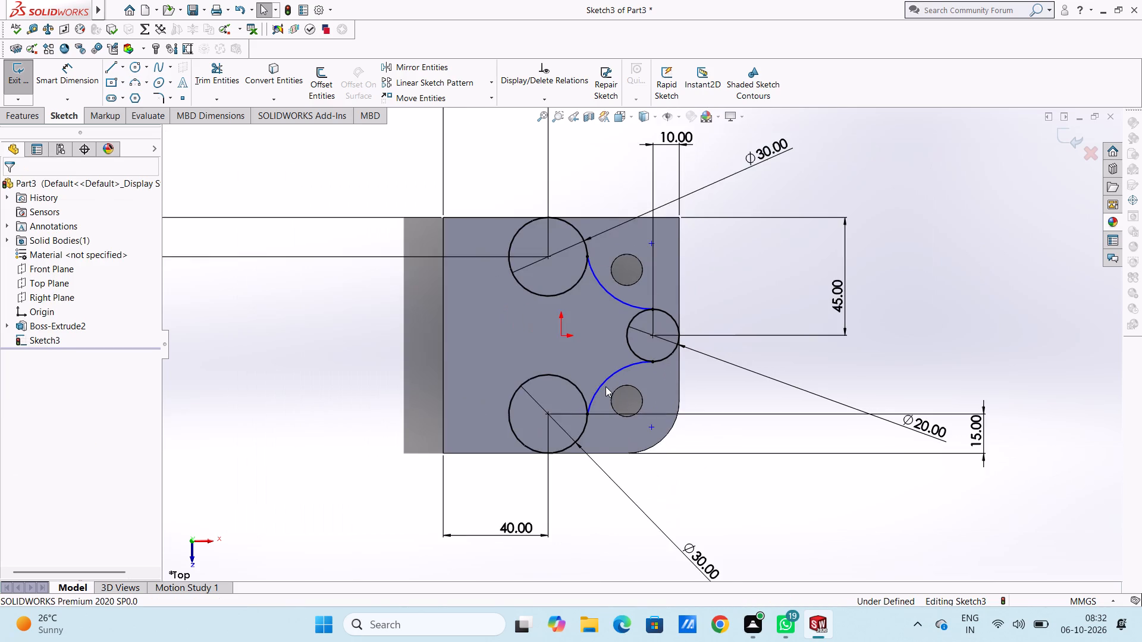
{"action": "left_click", "coordinate": [74, 78]}
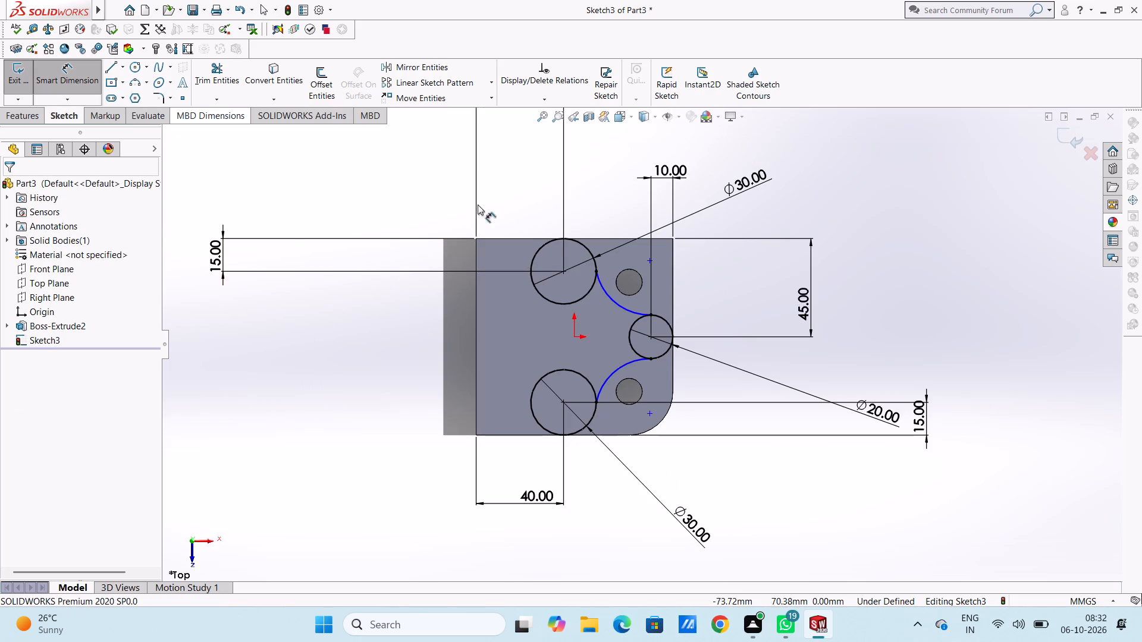
{"action": "left_click", "coordinate": [614, 304]}
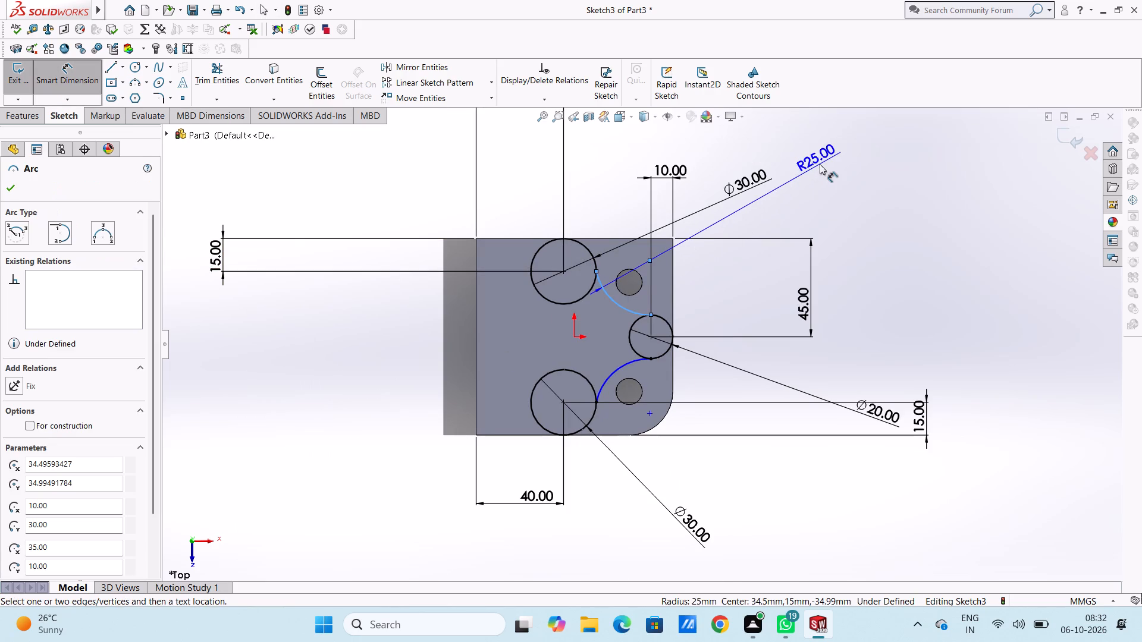
{"action": "left_click", "coordinate": [820, 163]}
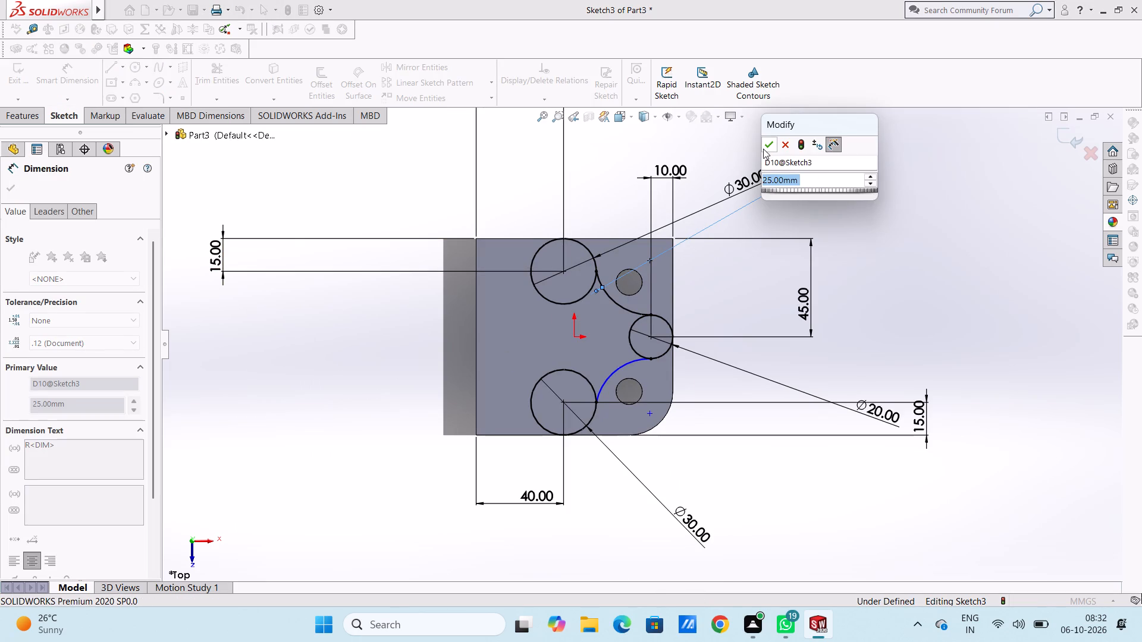
{"action": "left_click", "coordinate": [763, 148]}
{"action": "left_click", "coordinate": [738, 147]}
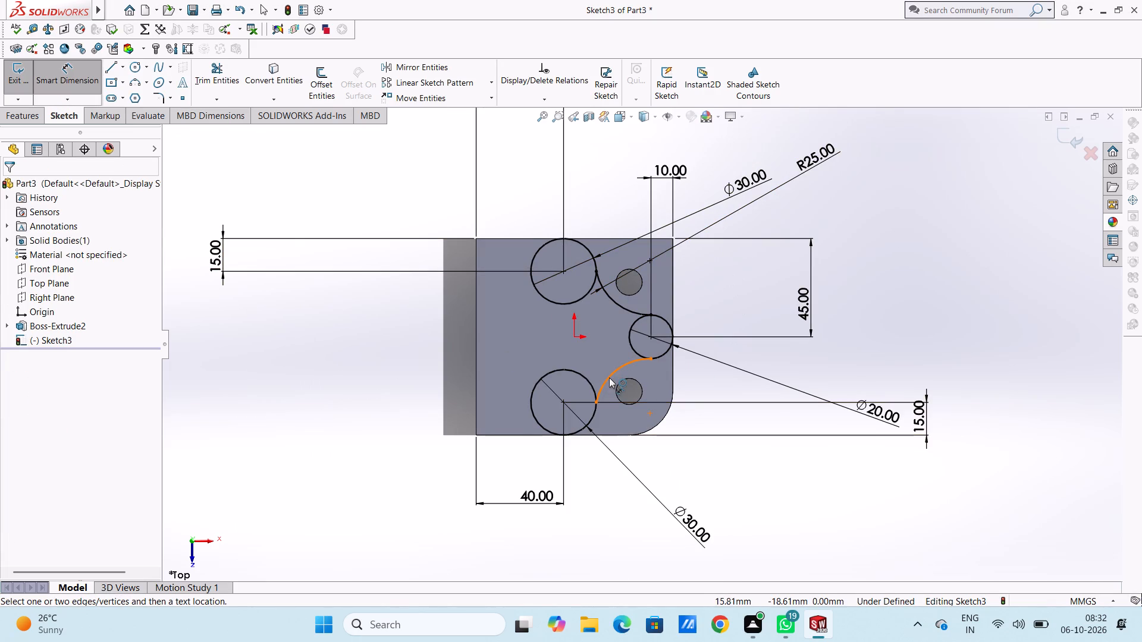
{"action": "left_click", "coordinate": [609, 377]}
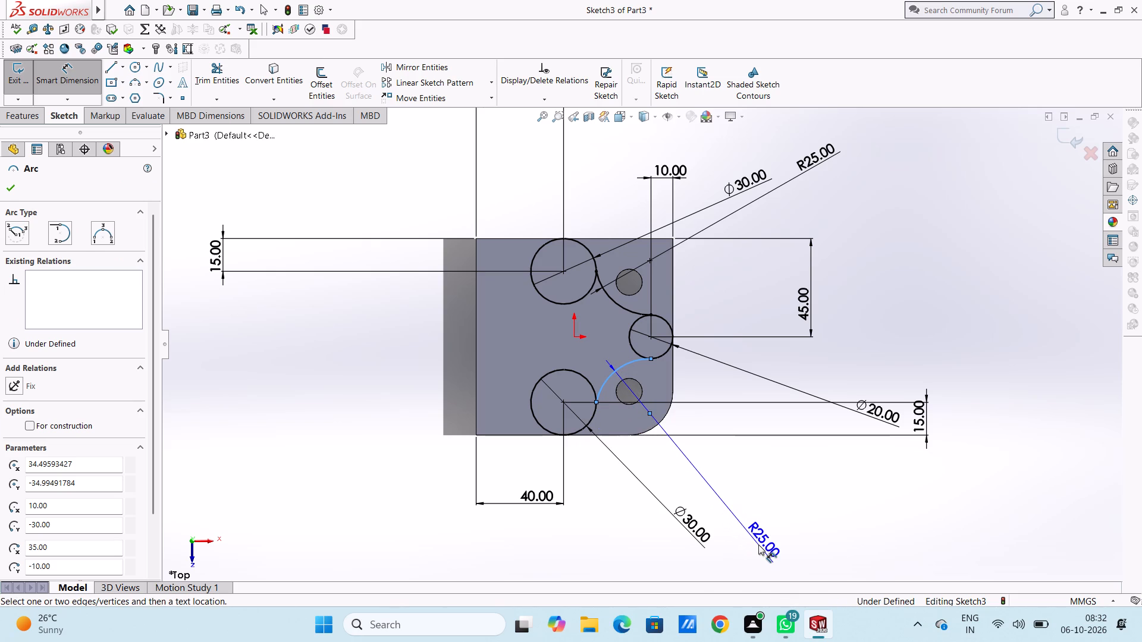
{"action": "left_click", "coordinate": [758, 545]}
{"action": "left_click", "coordinate": [705, 523]}
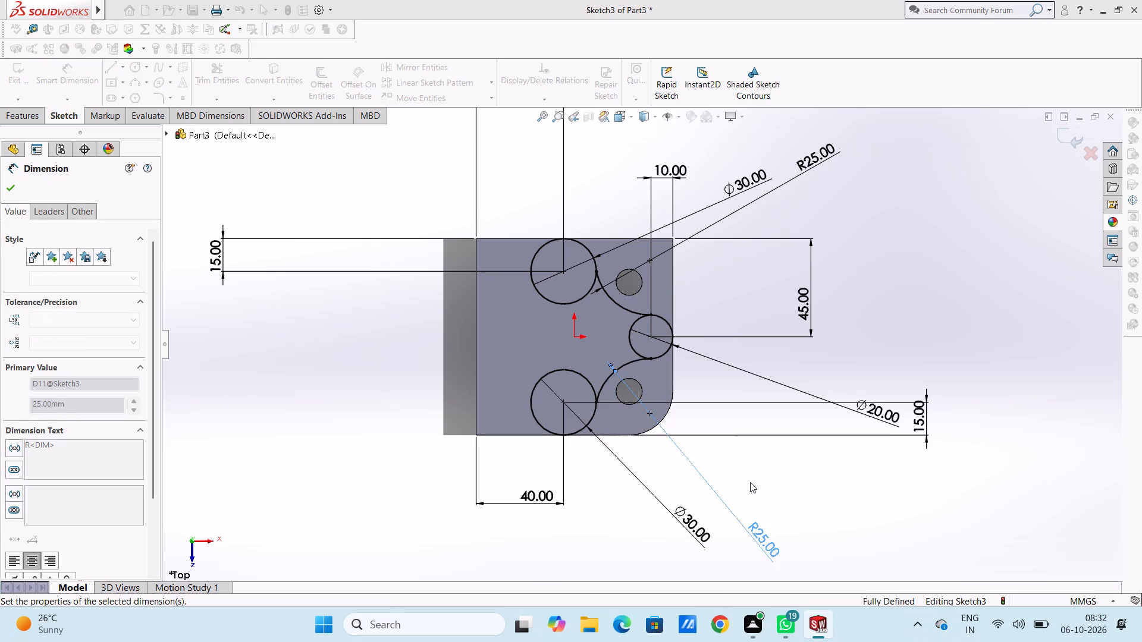
{"action": "left_click", "coordinate": [751, 482]}
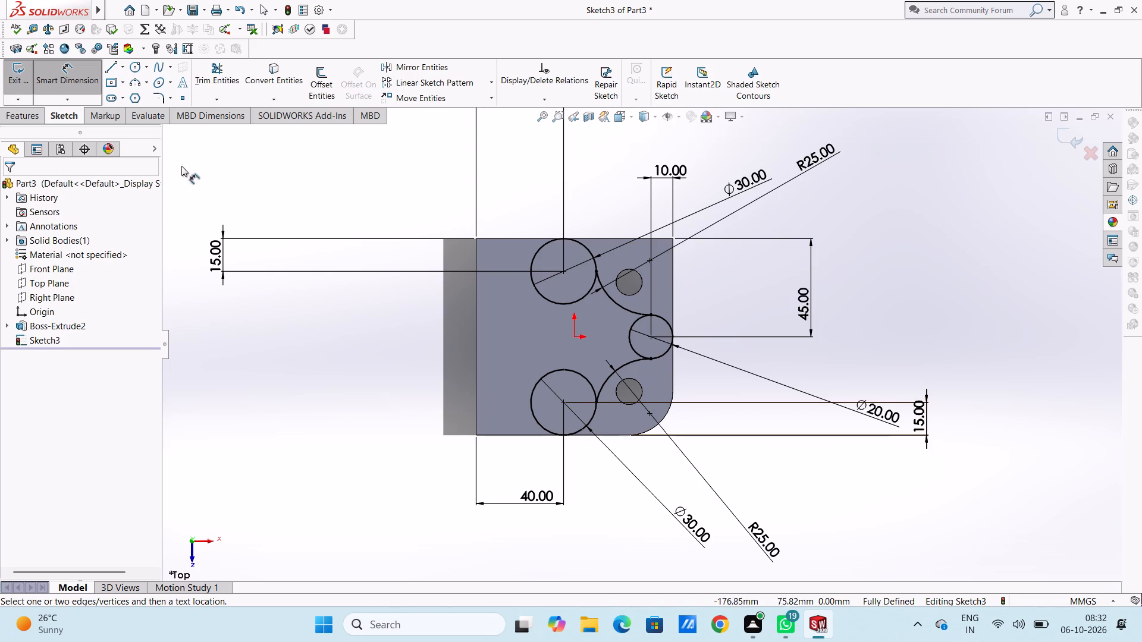
Draw connected 40, 90 and 40 mm lines from the upper circle's top, along the top face's left edge, to the lower circle's bottom.
{"action": "left_click", "coordinate": [109, 69]}
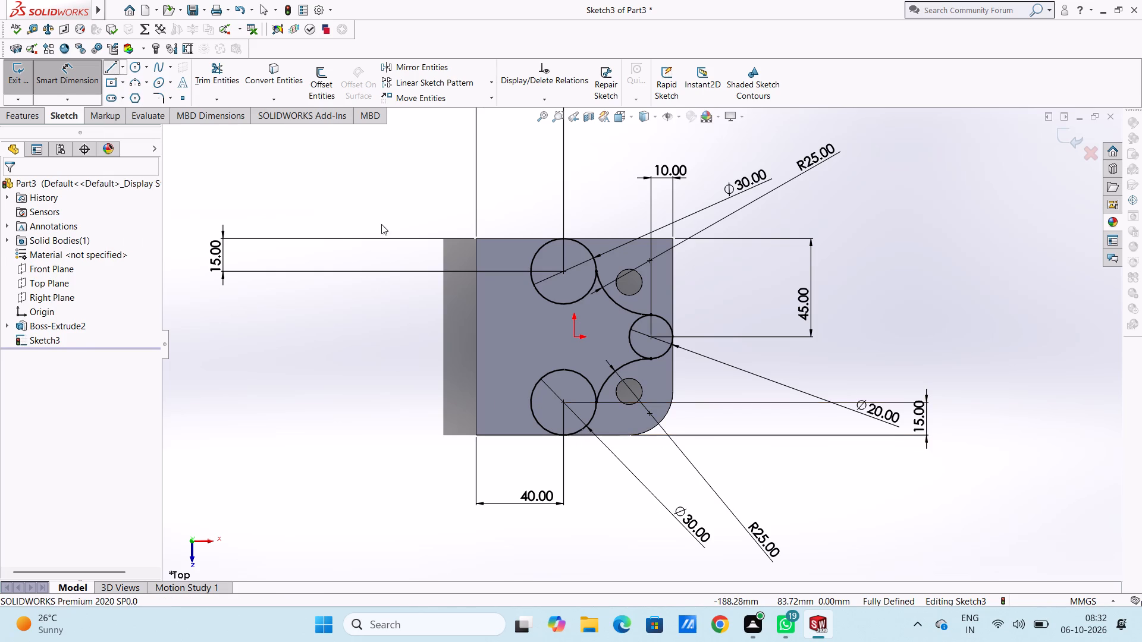
{"action": "left_click", "coordinate": [564, 237]}
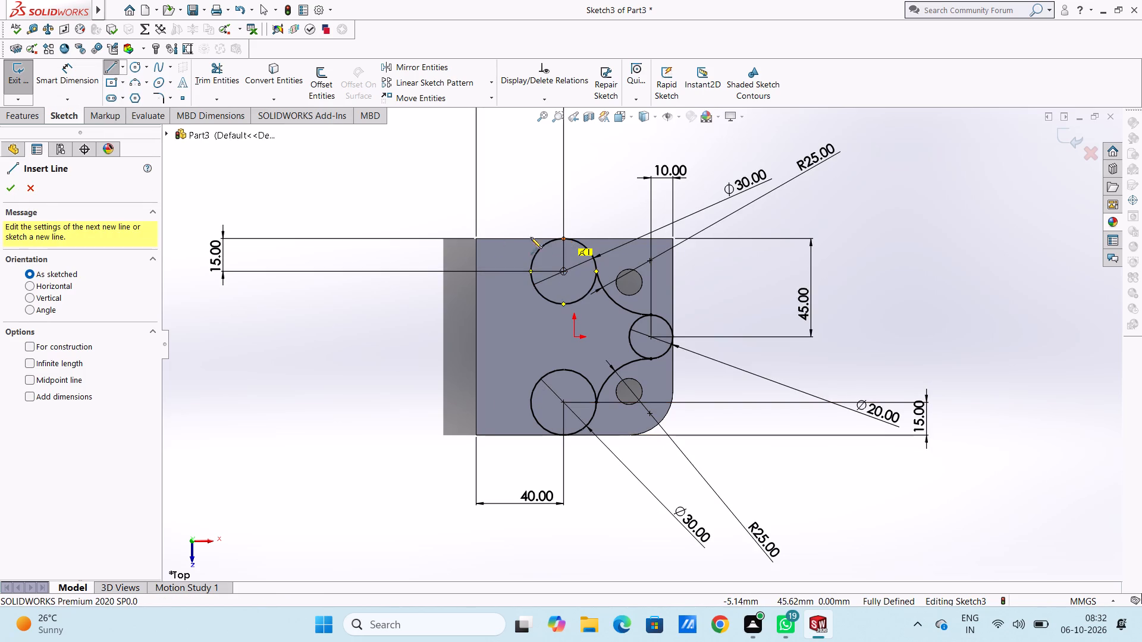
{"action": "left_click", "coordinate": [475, 239]}
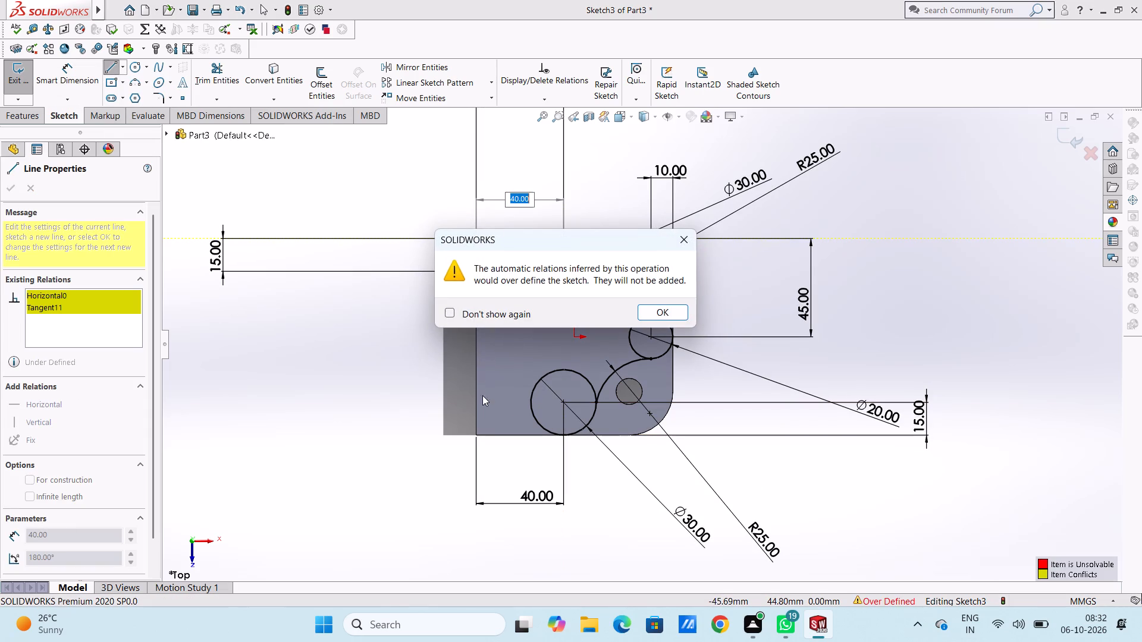
{"action": "left_click", "coordinate": [647, 314]}
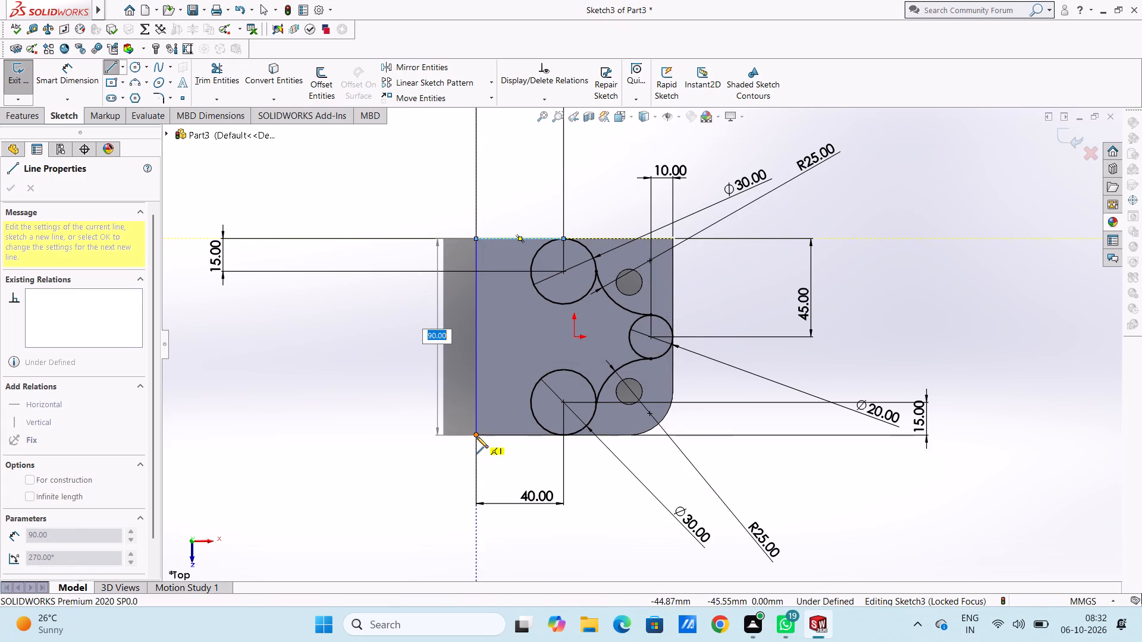
{"action": "left_click", "coordinate": [476, 436]}
{"action": "left_click", "coordinate": [563, 438]}
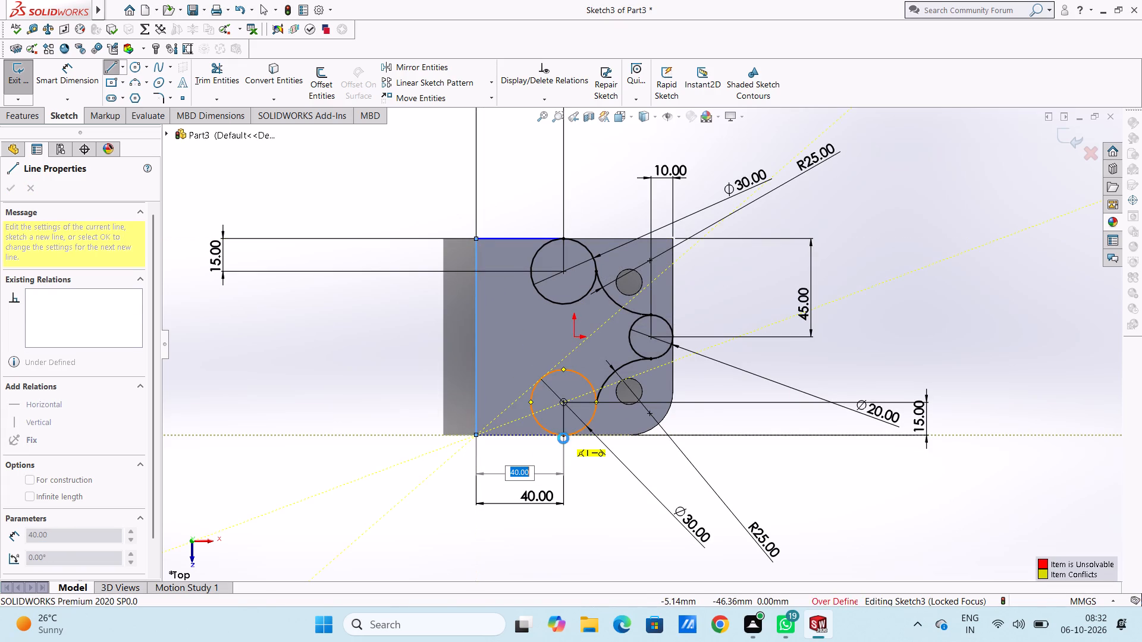
{"action": "key", "text": "Escape"}
{"action": "key", "text": "Escape"}
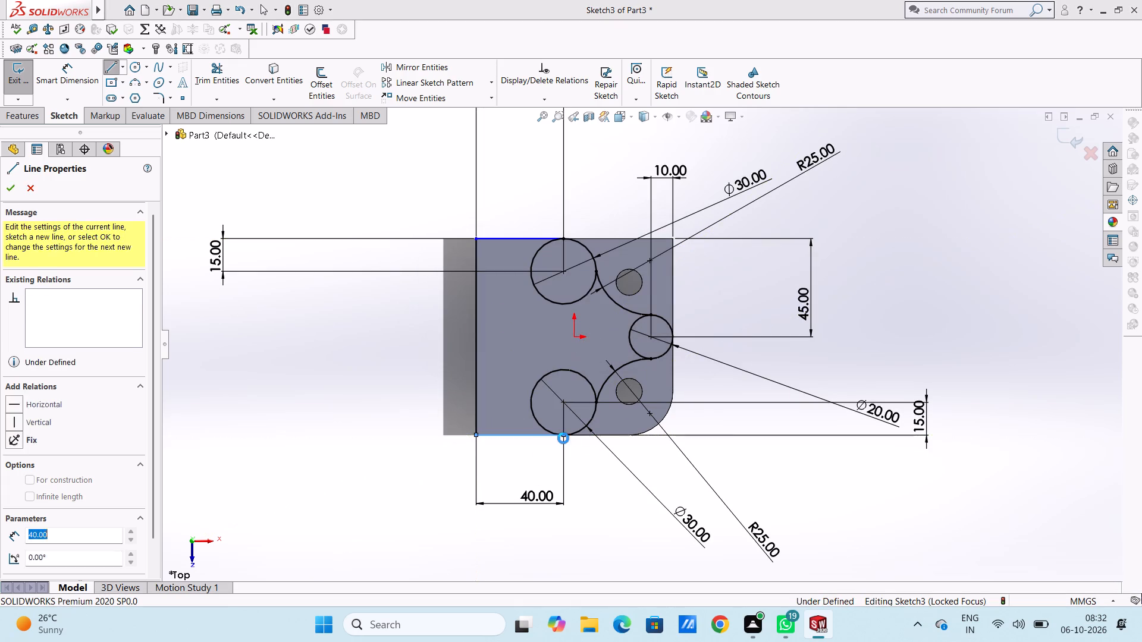
{"action": "key", "text": "Escape"}
{"action": "key", "text": "Escape"}
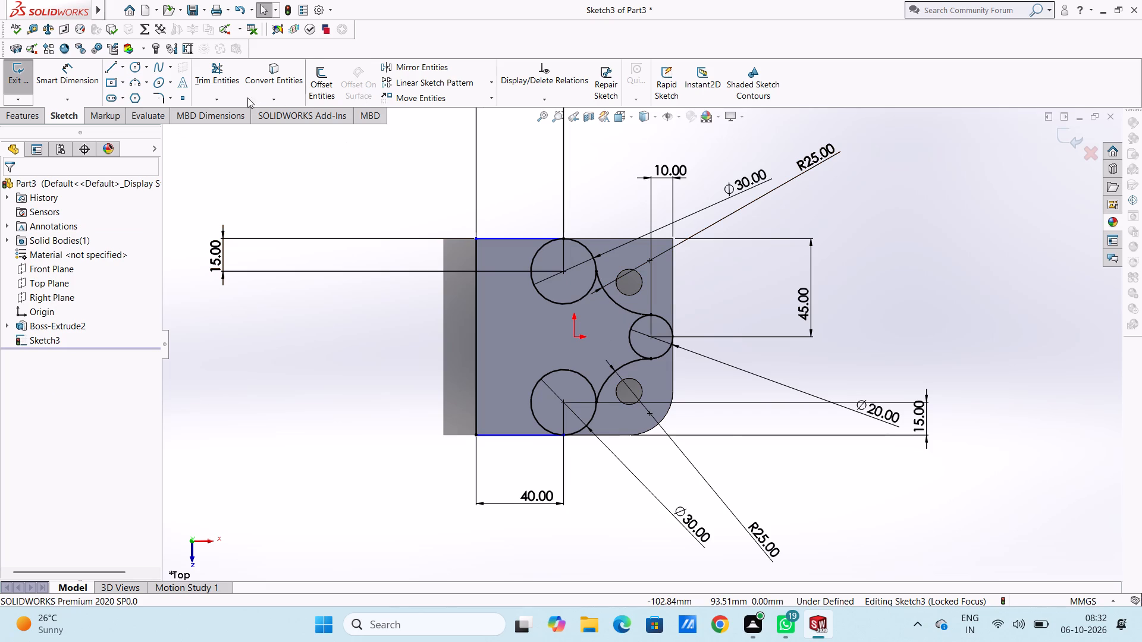
Trim the inner portions of the upper, lower and middle circles, leaving one continuous outer profile.
{"action": "left_click", "coordinate": [225, 75]}
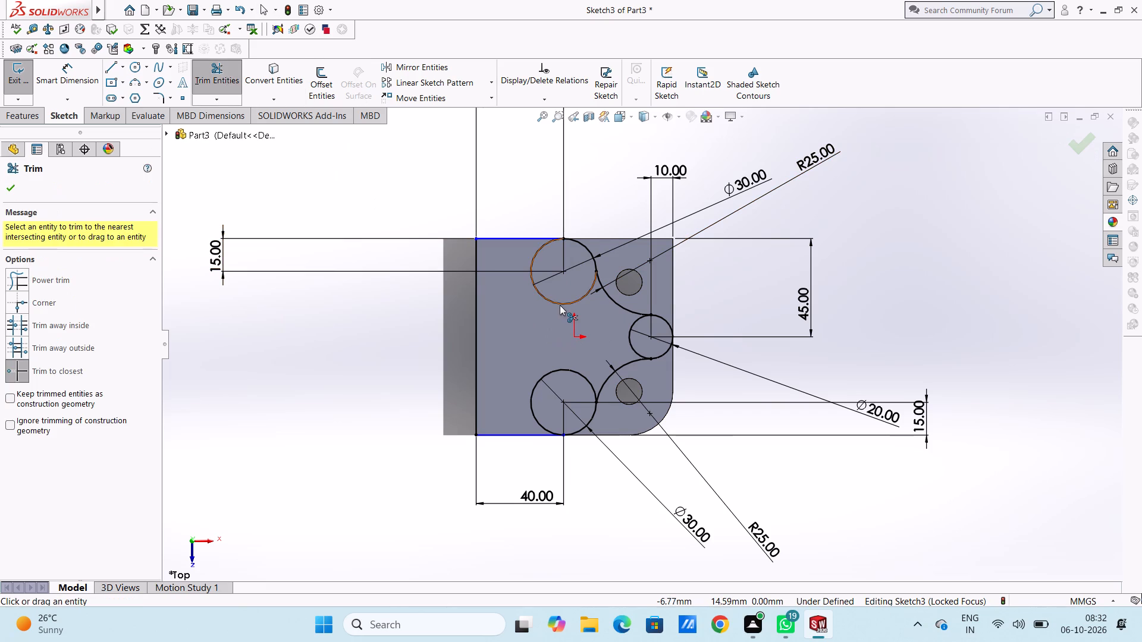
{"action": "left_click", "coordinate": [560, 305]}
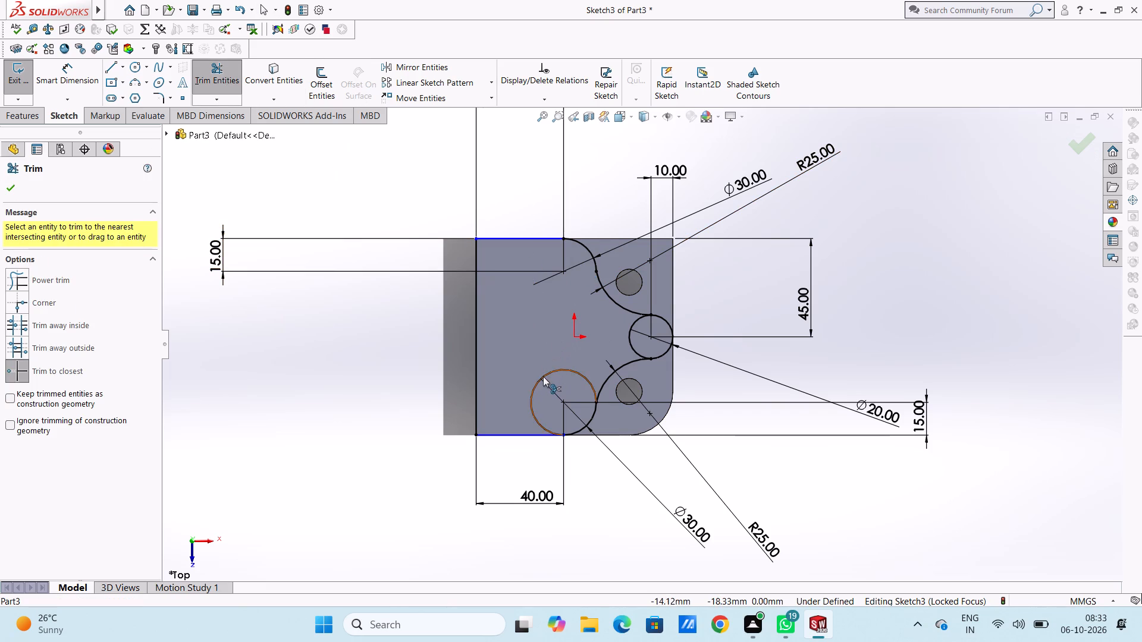
{"action": "left_click", "coordinate": [543, 376]}
{"action": "left_click", "coordinate": [629, 338]}
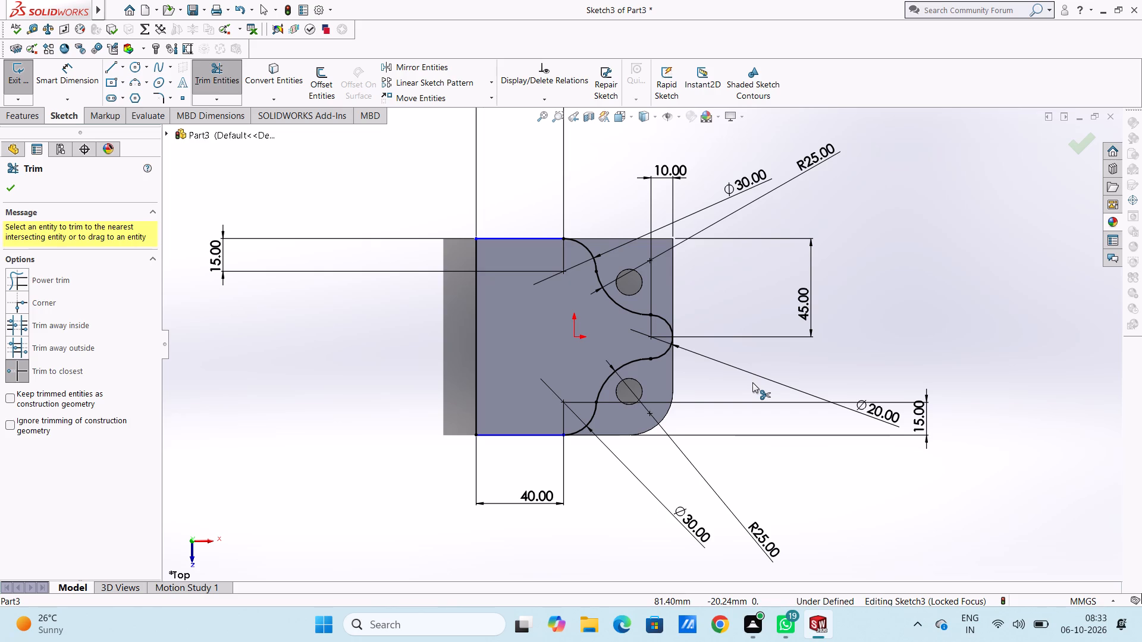
{"action": "key", "text": "Escape"}
{"action": "key", "text": "Escape"}
{"action": "key", "text": "Escape"}
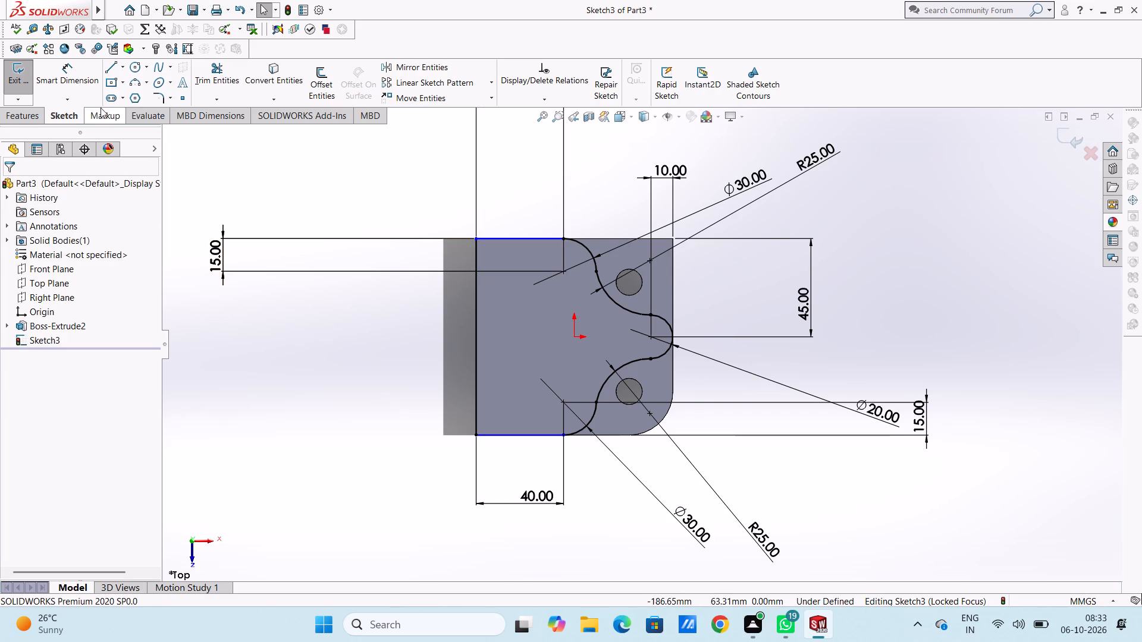
Dimension the profile's left vertical line, accepting a length of 90 mm.
{"action": "left_click", "coordinate": [81, 74]}
{"action": "left_click", "coordinate": [476, 315]}
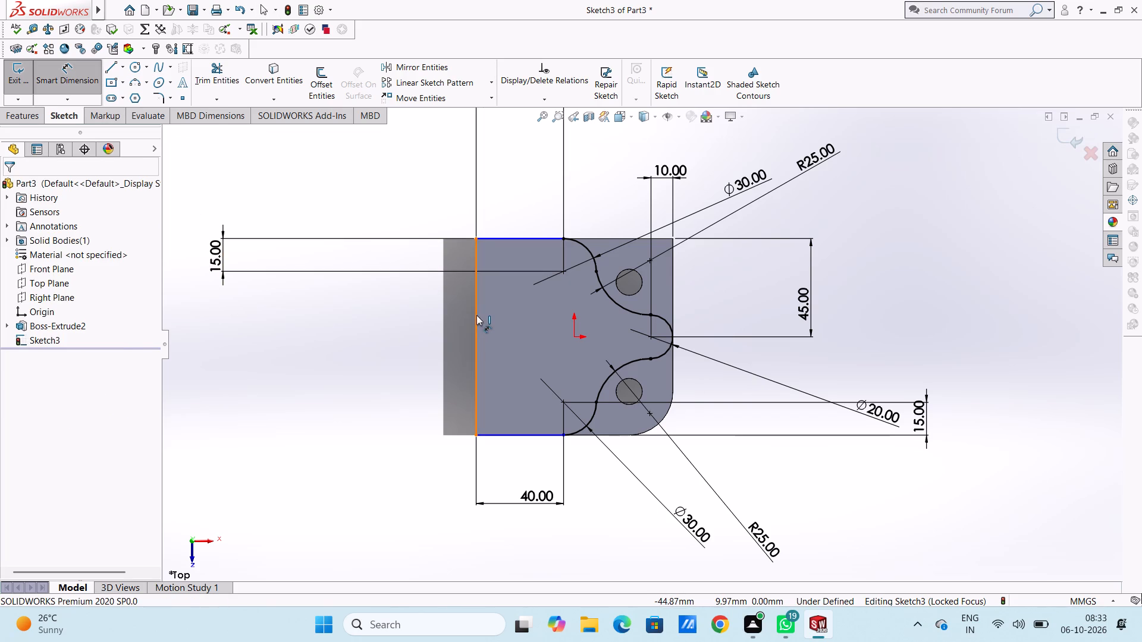
{"action": "left_click", "coordinate": [341, 330]}
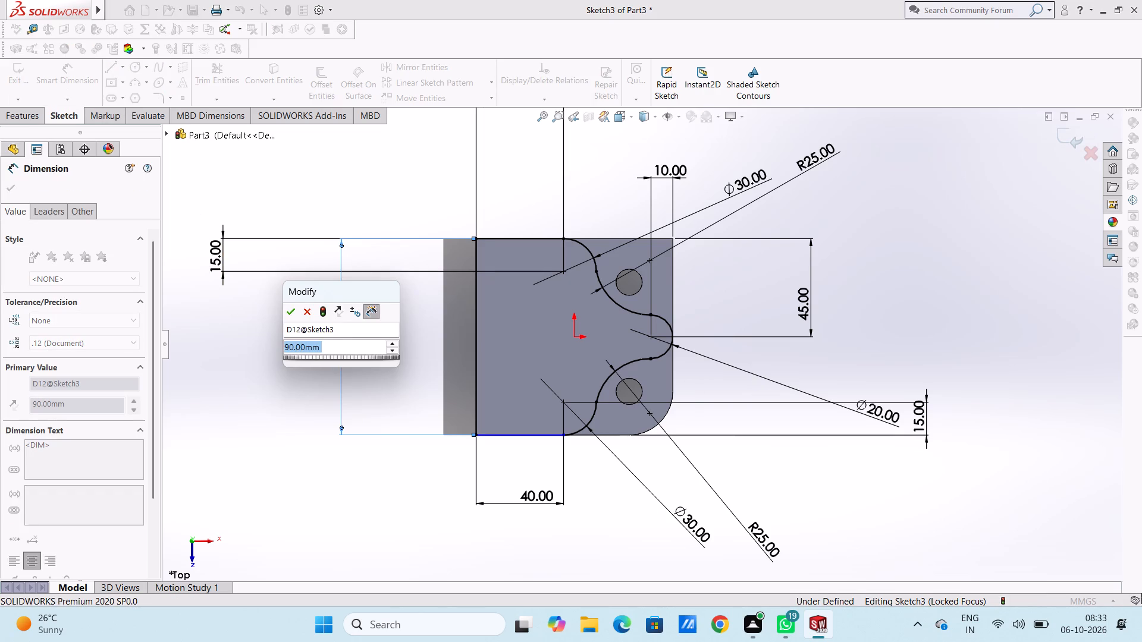
{"action": "left_click", "coordinate": [294, 308]}
{"action": "left_click", "coordinate": [274, 349]}
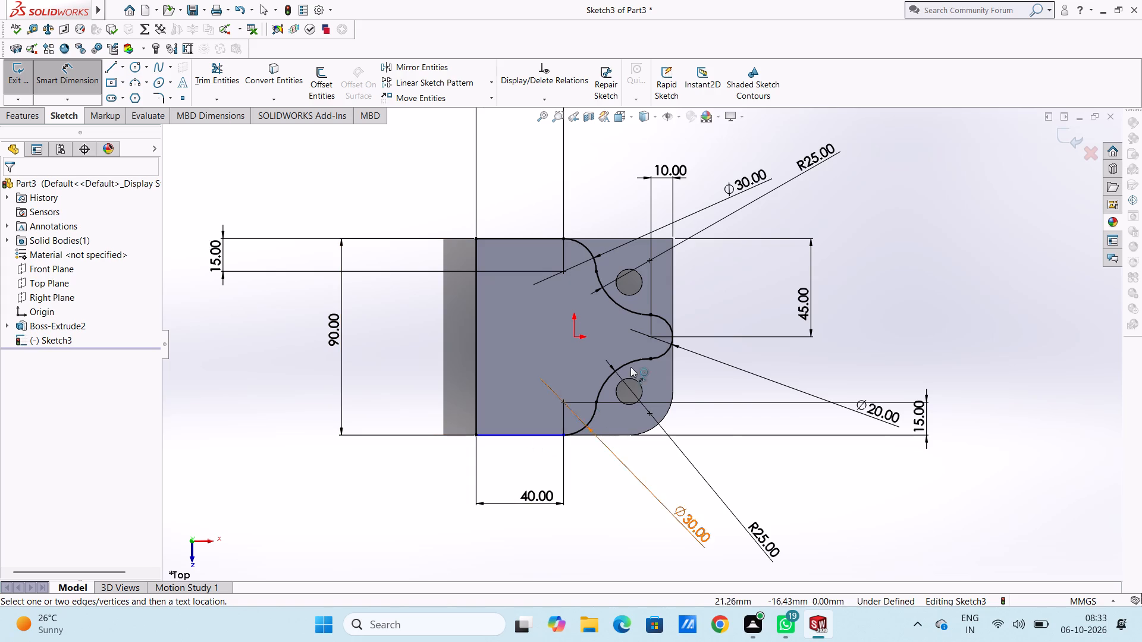
Dimension the vertical distance from the origin to the profile's lower horizontal line, accepting 45 mm.
{"action": "left_click", "coordinate": [573, 336]}
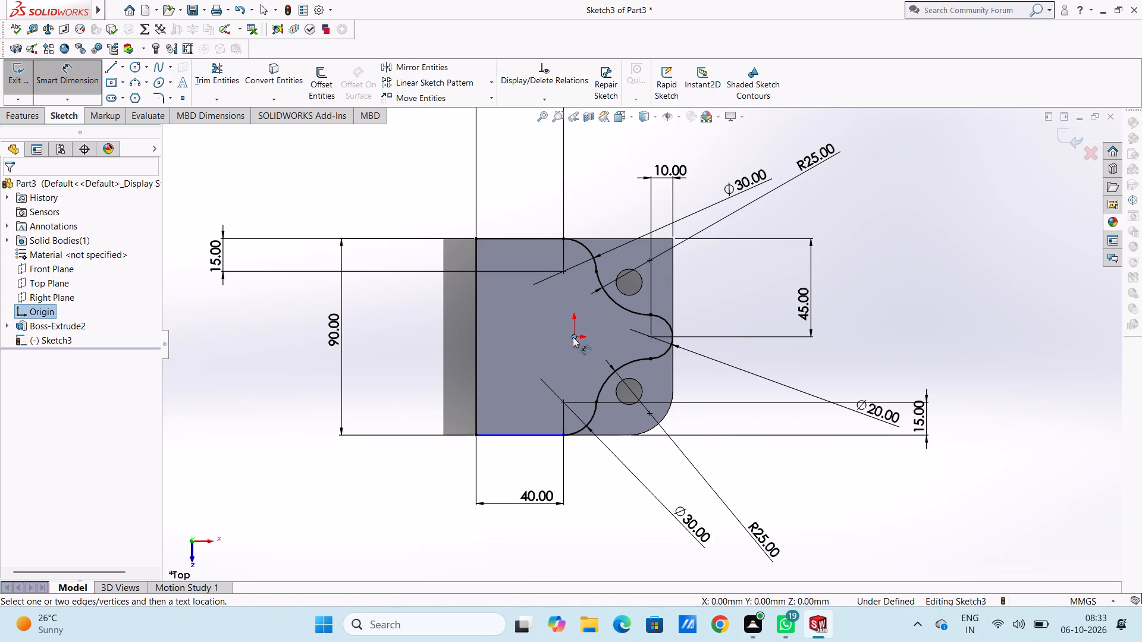
{"action": "left_click", "coordinate": [533, 433]}
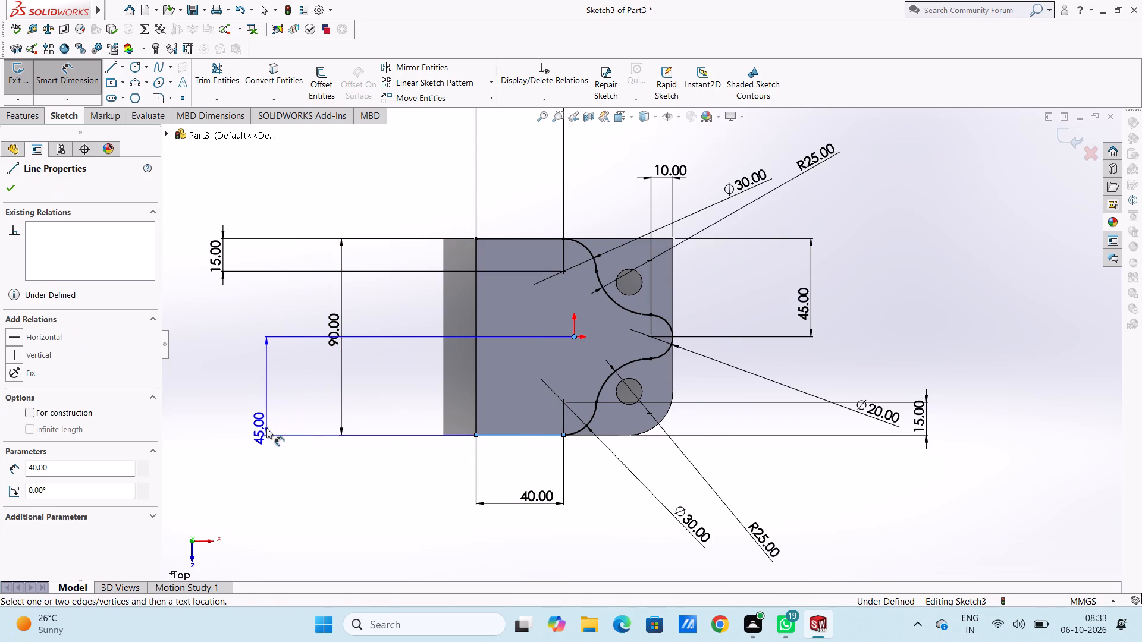
{"action": "left_click", "coordinate": [266, 428]}
{"action": "left_click", "coordinate": [215, 401]}
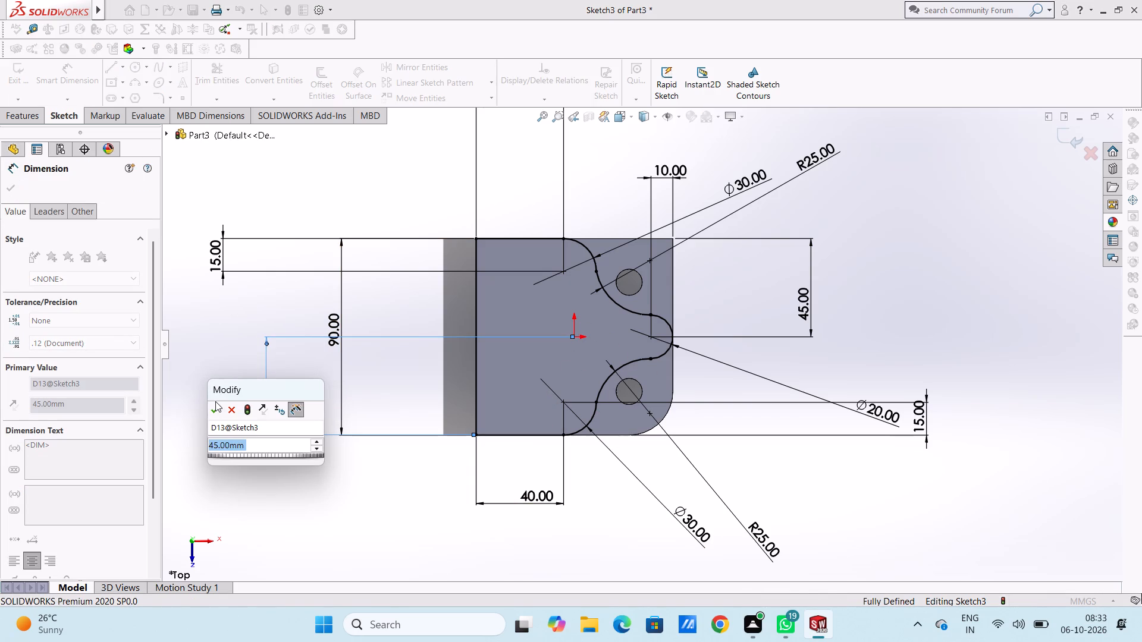
{"action": "left_click", "coordinate": [215, 405]}
{"action": "left_click", "coordinate": [233, 363]}
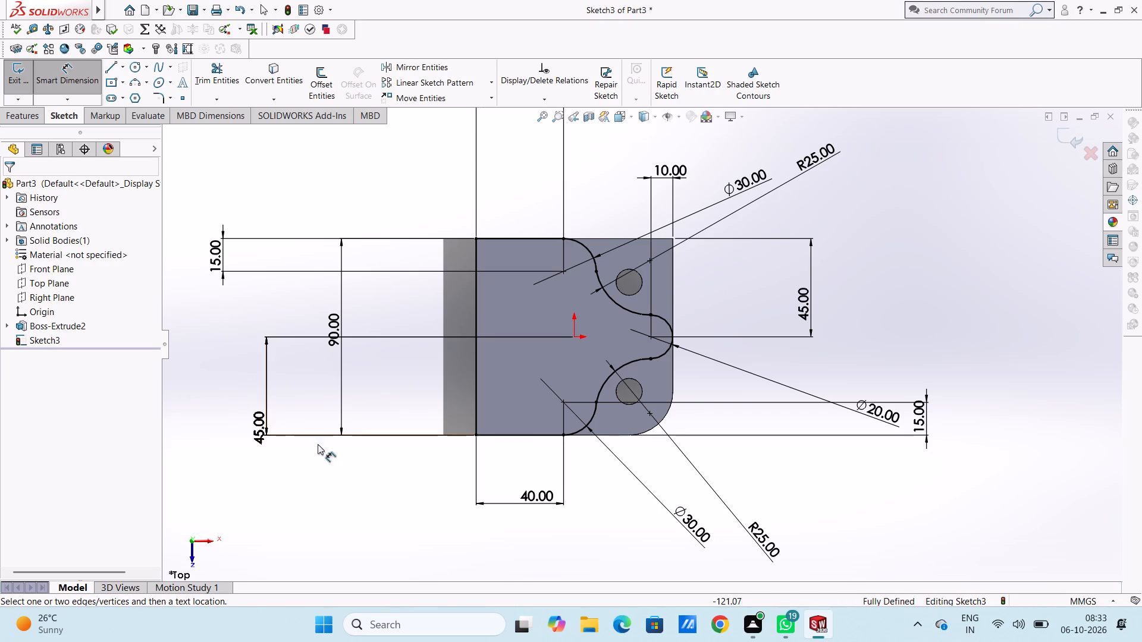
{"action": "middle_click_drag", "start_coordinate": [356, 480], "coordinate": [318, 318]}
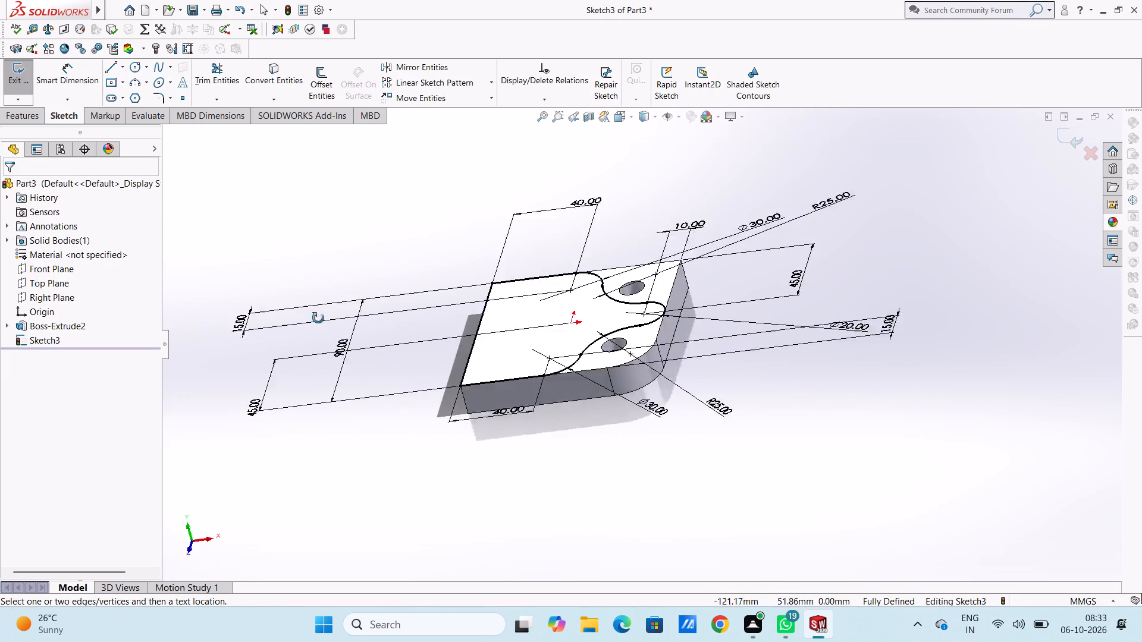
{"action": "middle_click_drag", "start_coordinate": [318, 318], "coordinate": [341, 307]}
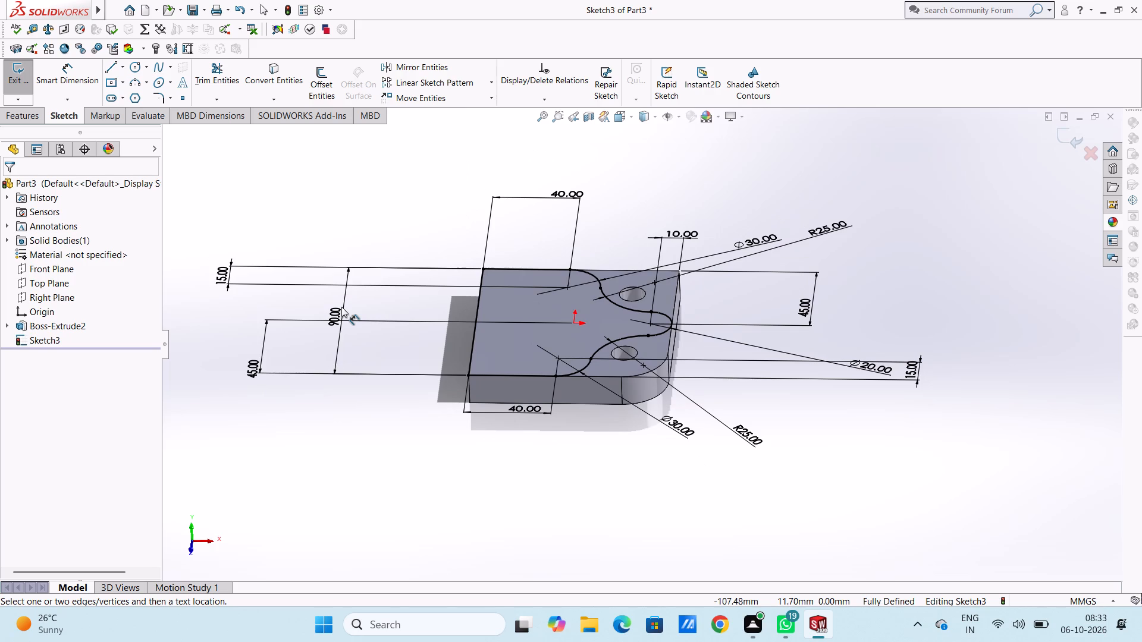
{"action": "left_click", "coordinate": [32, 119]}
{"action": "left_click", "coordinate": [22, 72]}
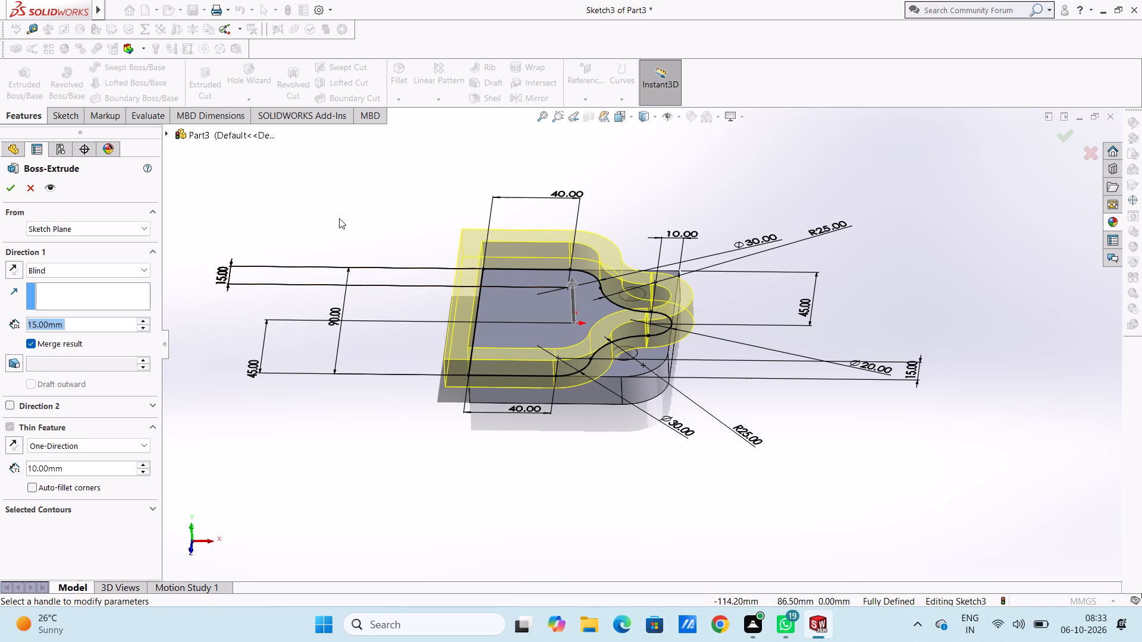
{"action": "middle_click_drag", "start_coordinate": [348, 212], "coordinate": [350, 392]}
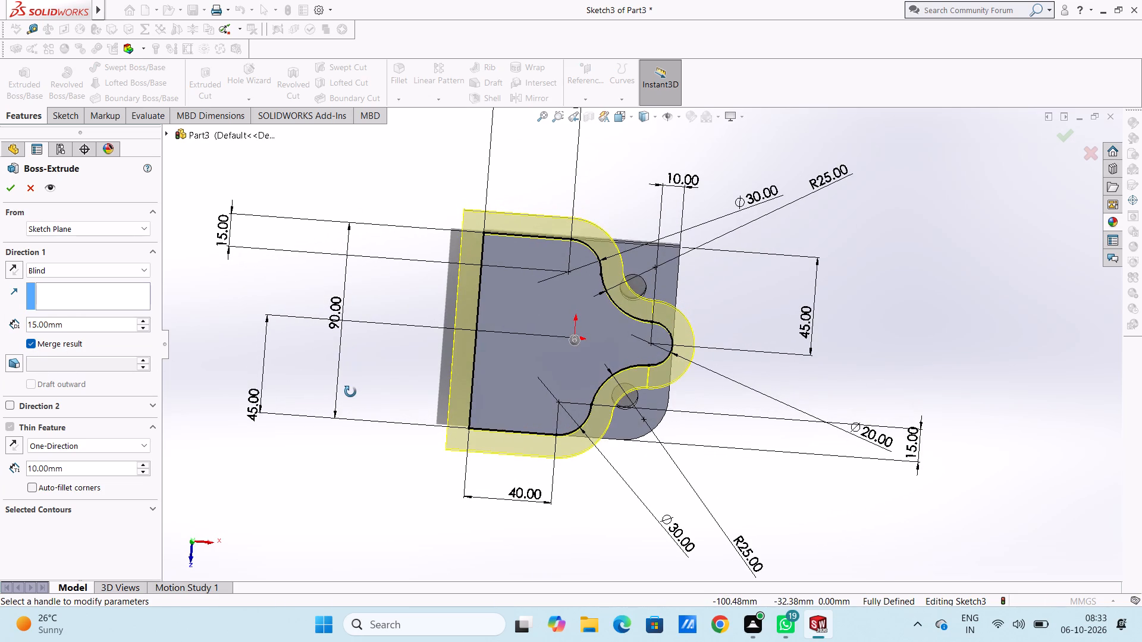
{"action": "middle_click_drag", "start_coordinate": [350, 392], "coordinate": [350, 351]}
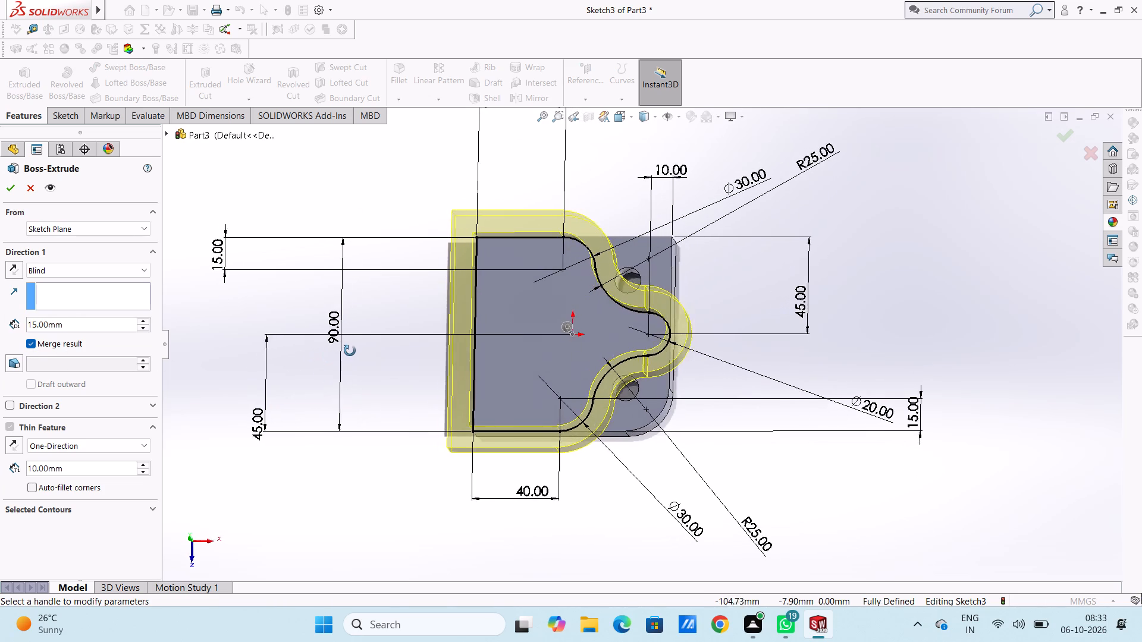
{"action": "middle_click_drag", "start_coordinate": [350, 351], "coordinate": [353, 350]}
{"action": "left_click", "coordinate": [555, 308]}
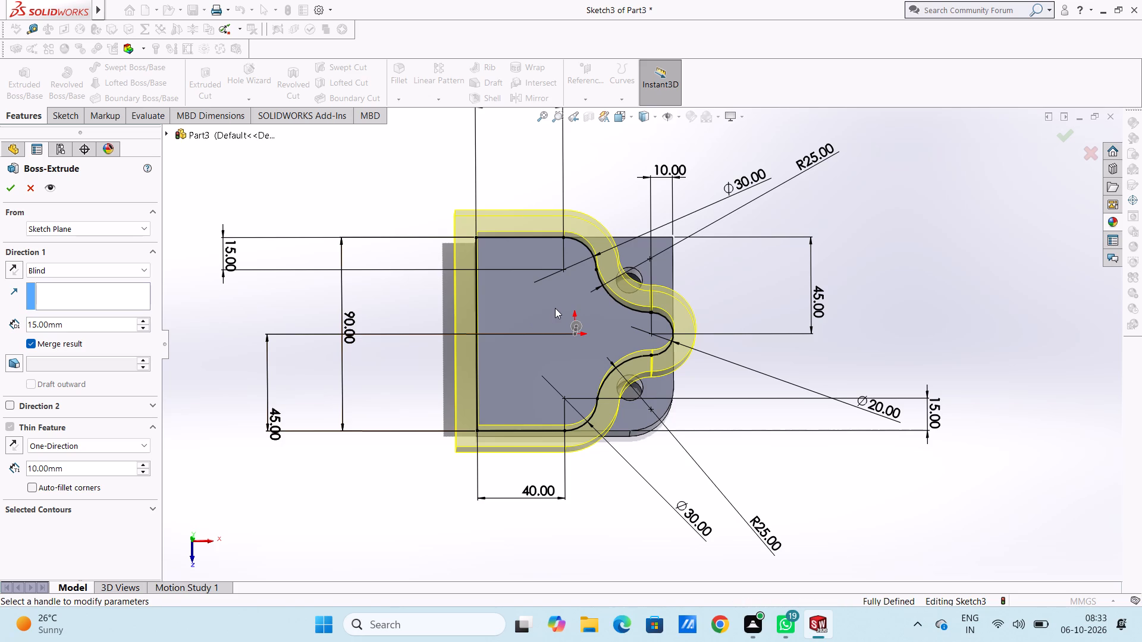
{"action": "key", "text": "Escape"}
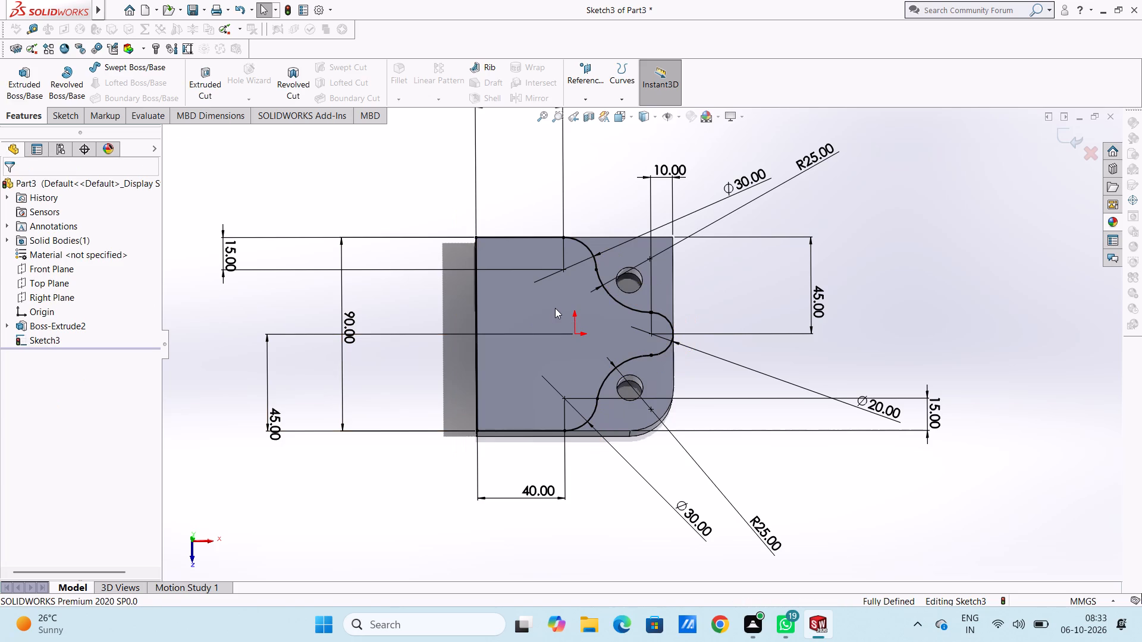
Examine the curved profile for gaps or overlaps, especially where the upper 30 mm arc meets the 25 mm connecting arc.
{"action": "middle_click_drag", "start_coordinate": [554, 307], "coordinate": [554, 357]}
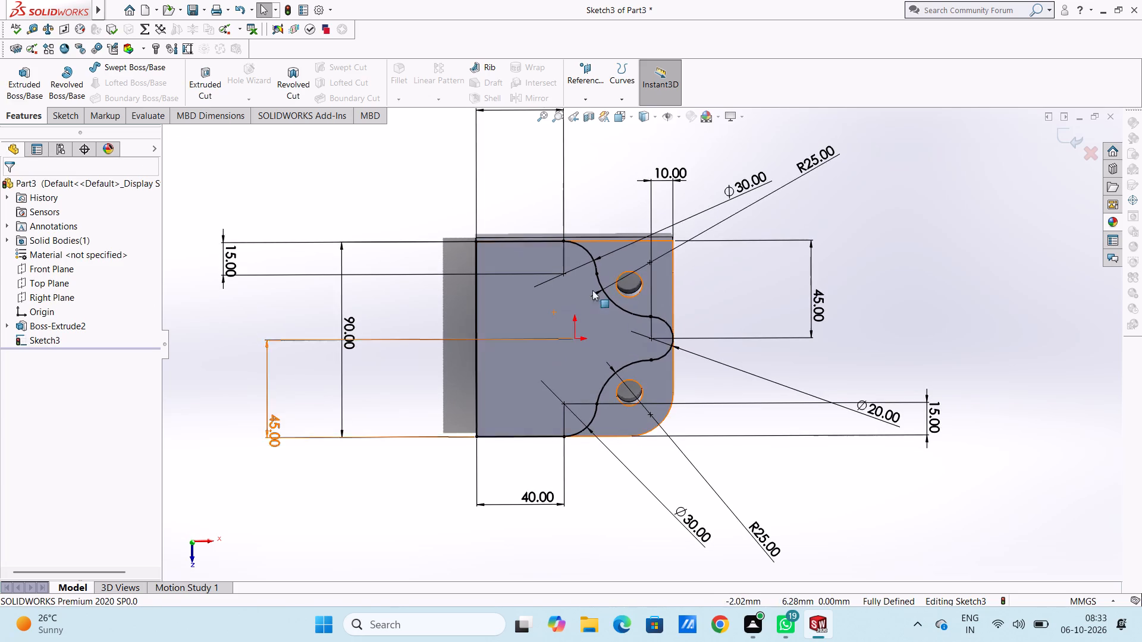
{"action": "scroll", "coordinate": [603, 267], "scroll_direction": "down", "scroll_amount": 5}
{"action": "scroll", "coordinate": [622, 323], "scroll_direction": "down", "scroll_amount": 8}
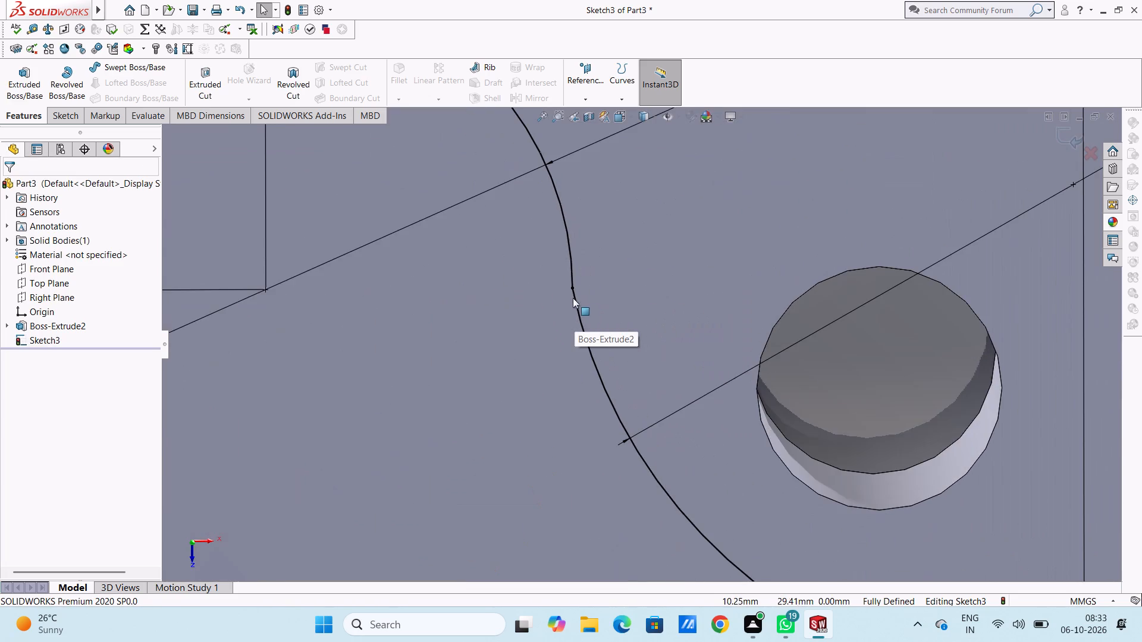
{"action": "scroll", "coordinate": [569, 292], "scroll_direction": "down", "scroll_amount": 10}
{"action": "scroll", "coordinate": [640, 316], "scroll_direction": "down", "scroll_amount": 5}
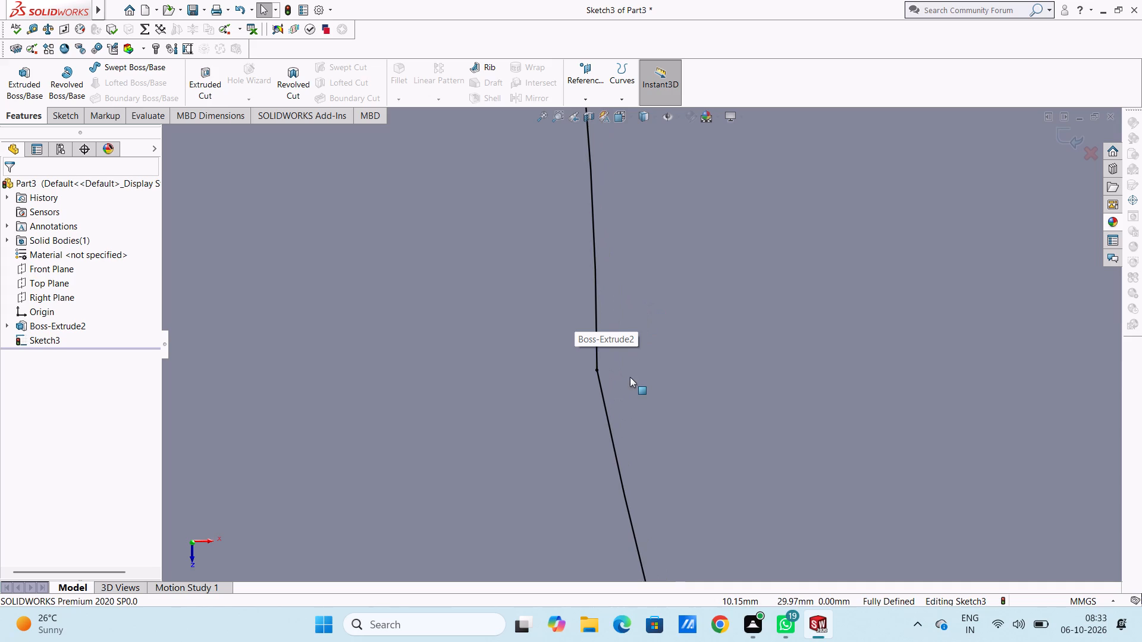
{"action": "scroll", "coordinate": [628, 377], "scroll_direction": "up", "scroll_amount": 5}
{"action": "scroll", "coordinate": [627, 377], "scroll_direction": "up", "scroll_amount": 20}
{"action": "scroll", "coordinate": [627, 377], "scroll_direction": "up", "scroll_amount": 6}
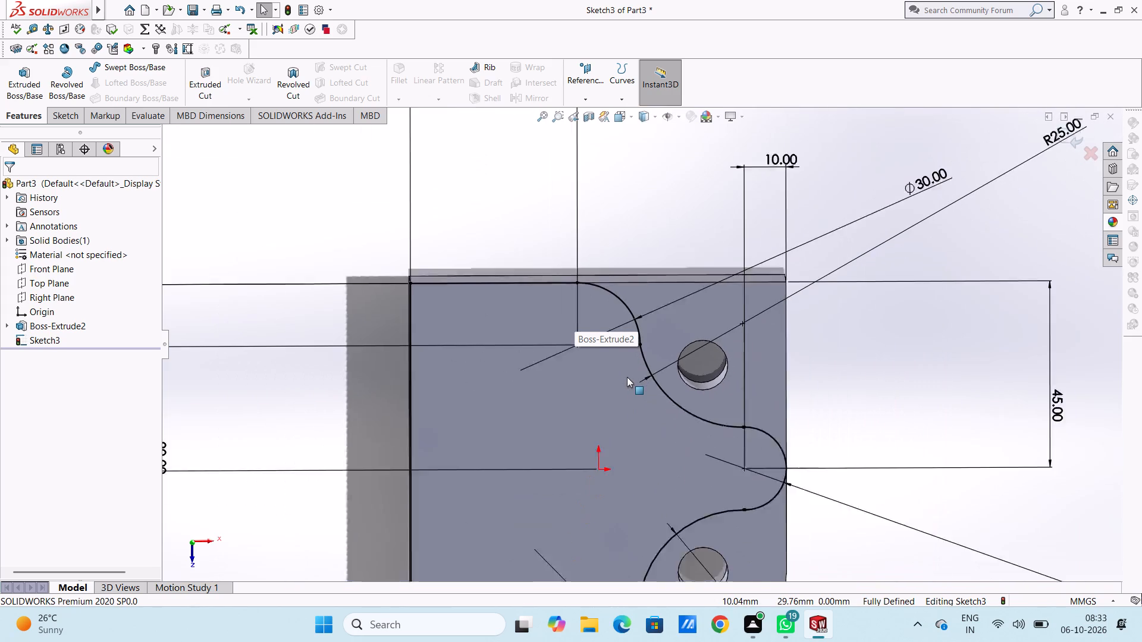
{"action": "scroll", "coordinate": [627, 377], "scroll_direction": "up", "scroll_amount": 5}
{"action": "scroll", "coordinate": [631, 471], "scroll_direction": "down", "scroll_amount": 2}
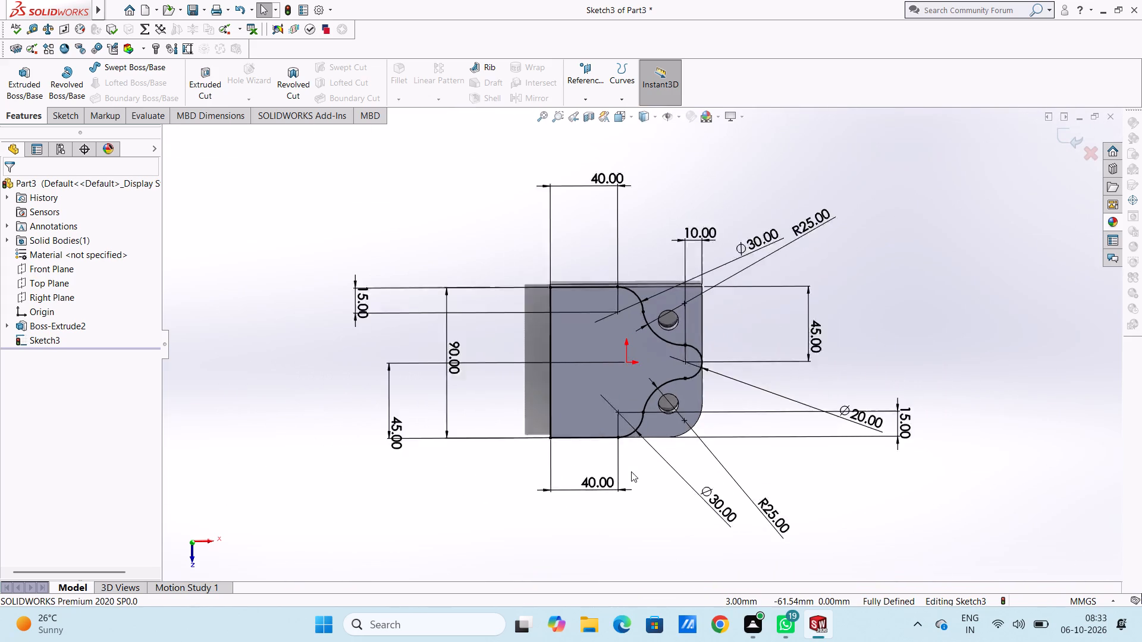
{"action": "scroll", "coordinate": [631, 471], "scroll_direction": "down", "scroll_amount": 3}
{"action": "middle_click_drag", "start_coordinate": [585, 287], "coordinate": [598, 294]}
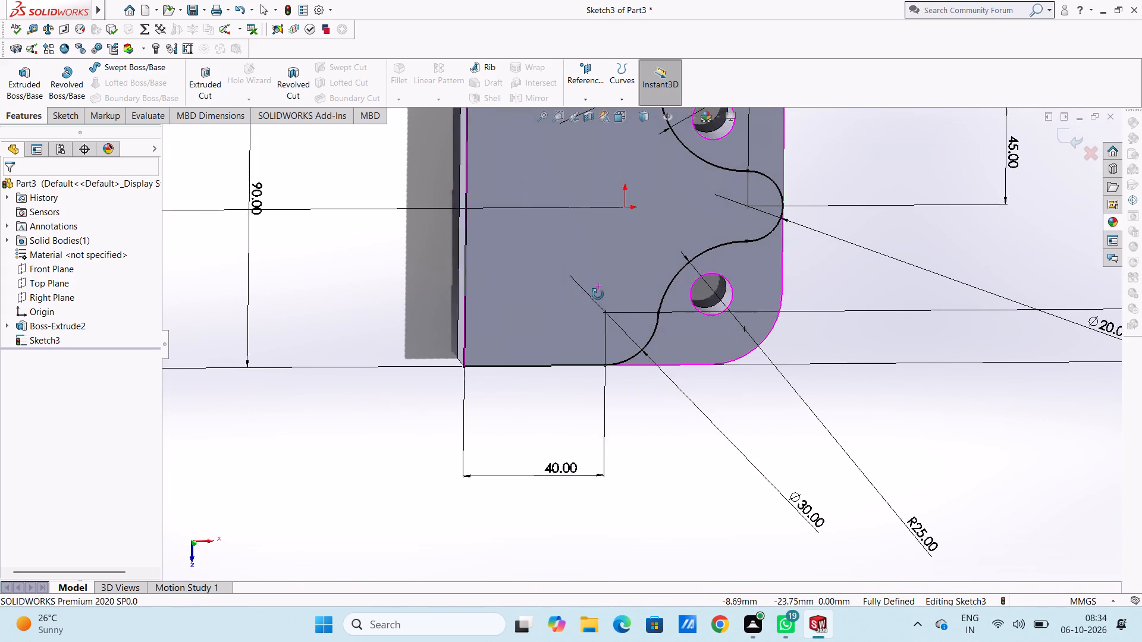
{"action": "middle_click_drag", "start_coordinate": [598, 294], "coordinate": [575, 287]}
{"action": "scroll", "coordinate": [575, 287], "scroll_direction": "up", "scroll_amount": 4}
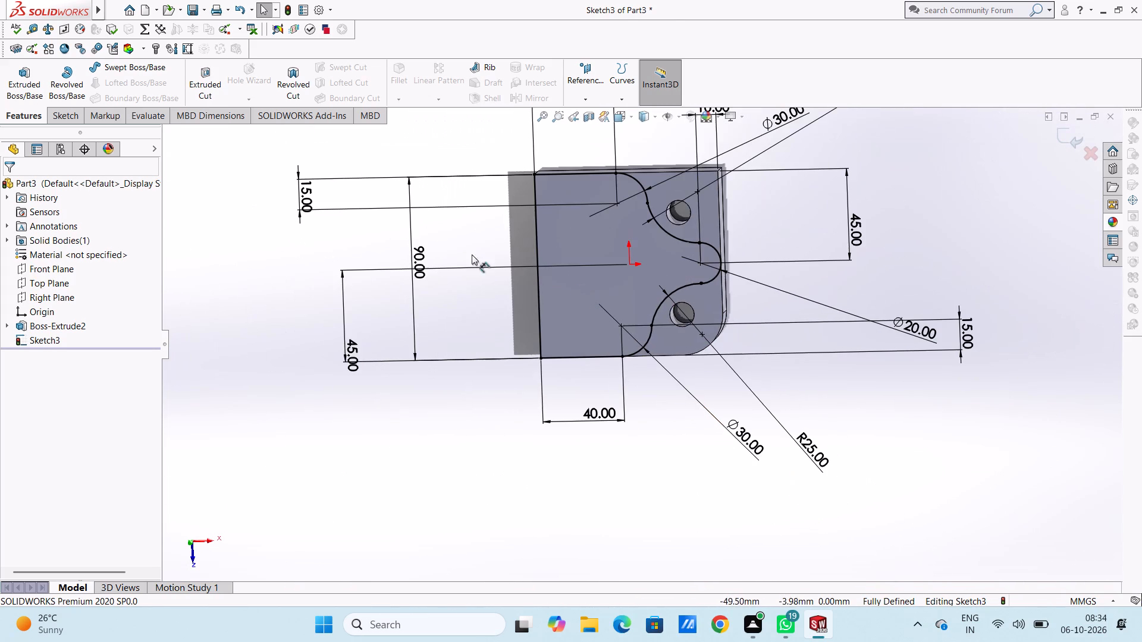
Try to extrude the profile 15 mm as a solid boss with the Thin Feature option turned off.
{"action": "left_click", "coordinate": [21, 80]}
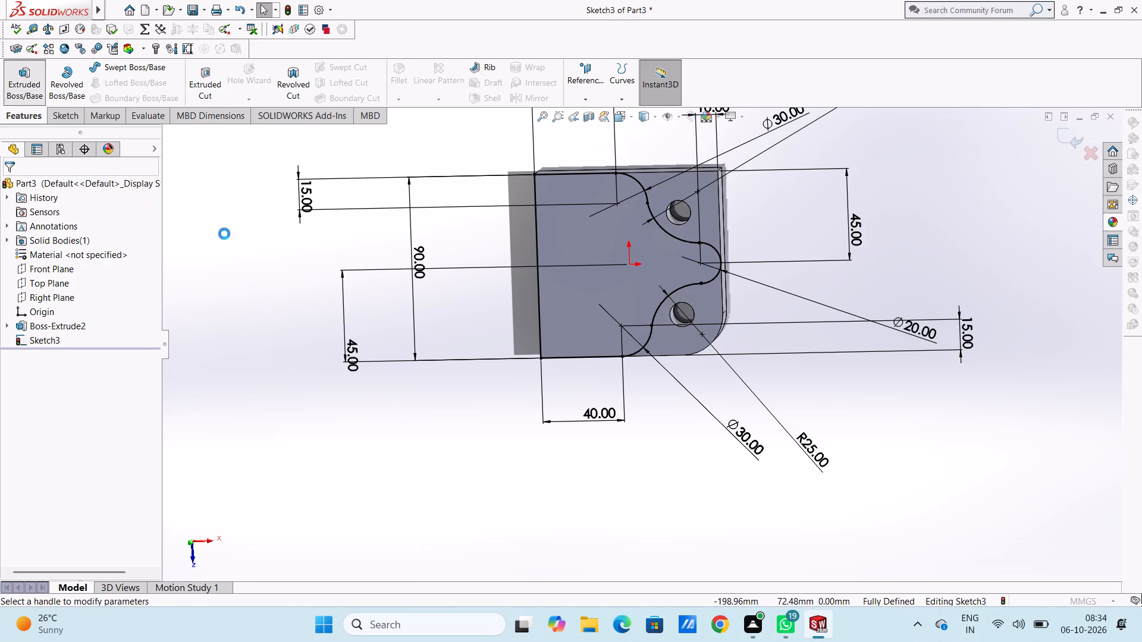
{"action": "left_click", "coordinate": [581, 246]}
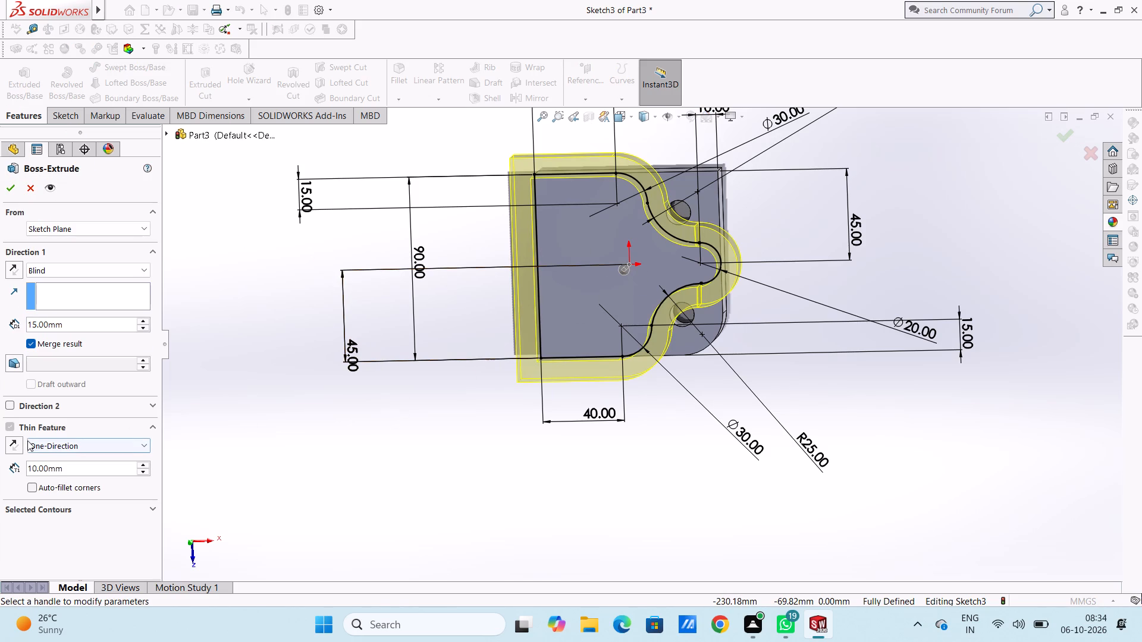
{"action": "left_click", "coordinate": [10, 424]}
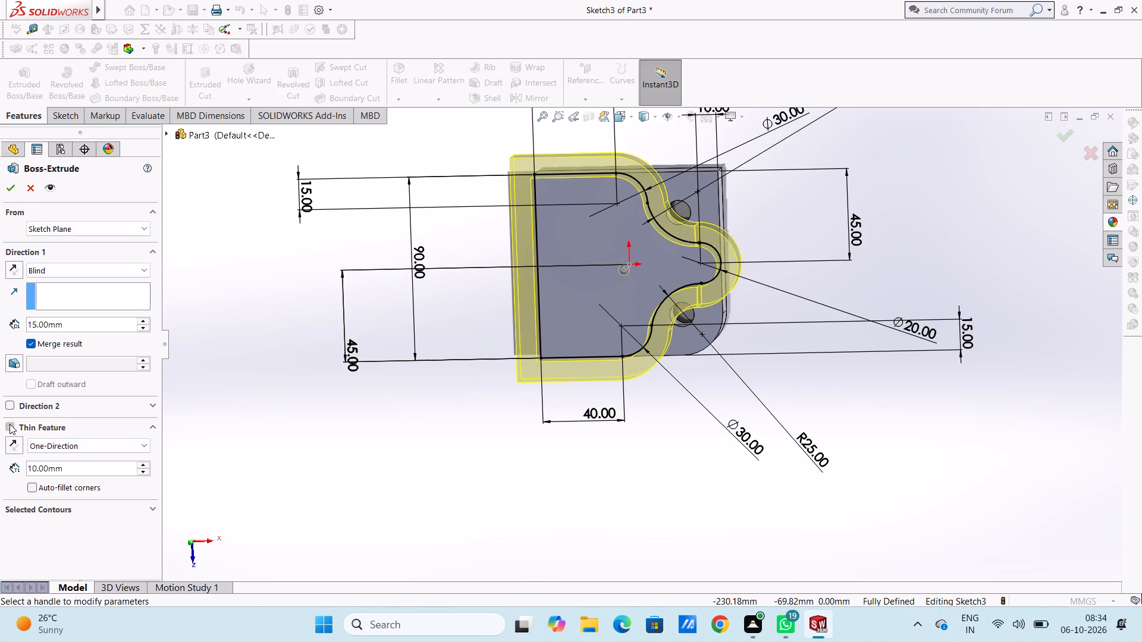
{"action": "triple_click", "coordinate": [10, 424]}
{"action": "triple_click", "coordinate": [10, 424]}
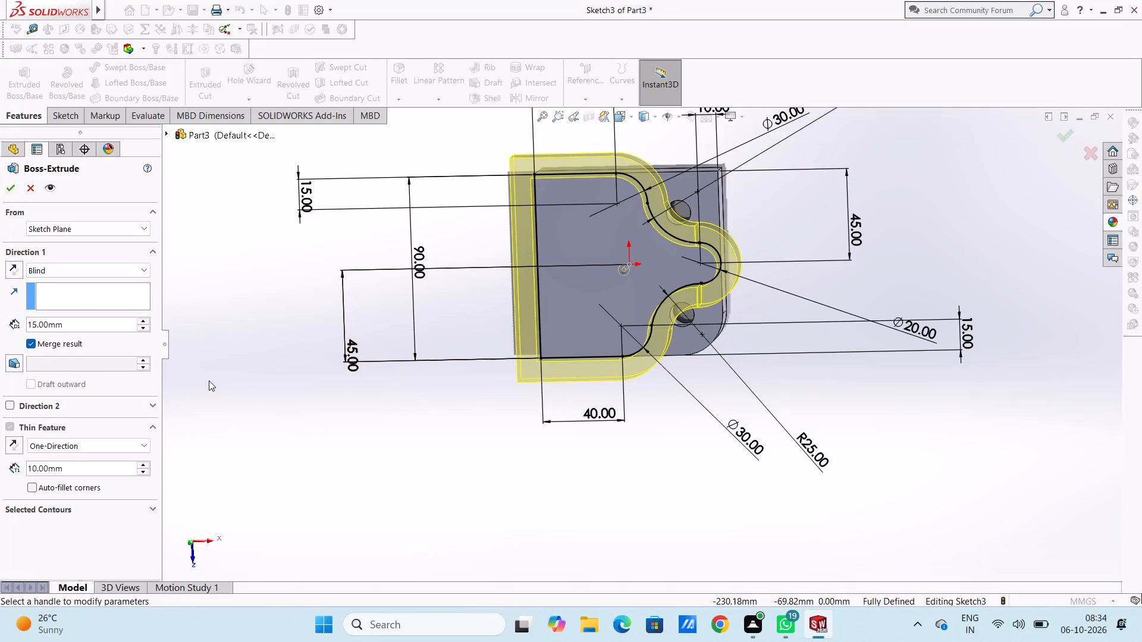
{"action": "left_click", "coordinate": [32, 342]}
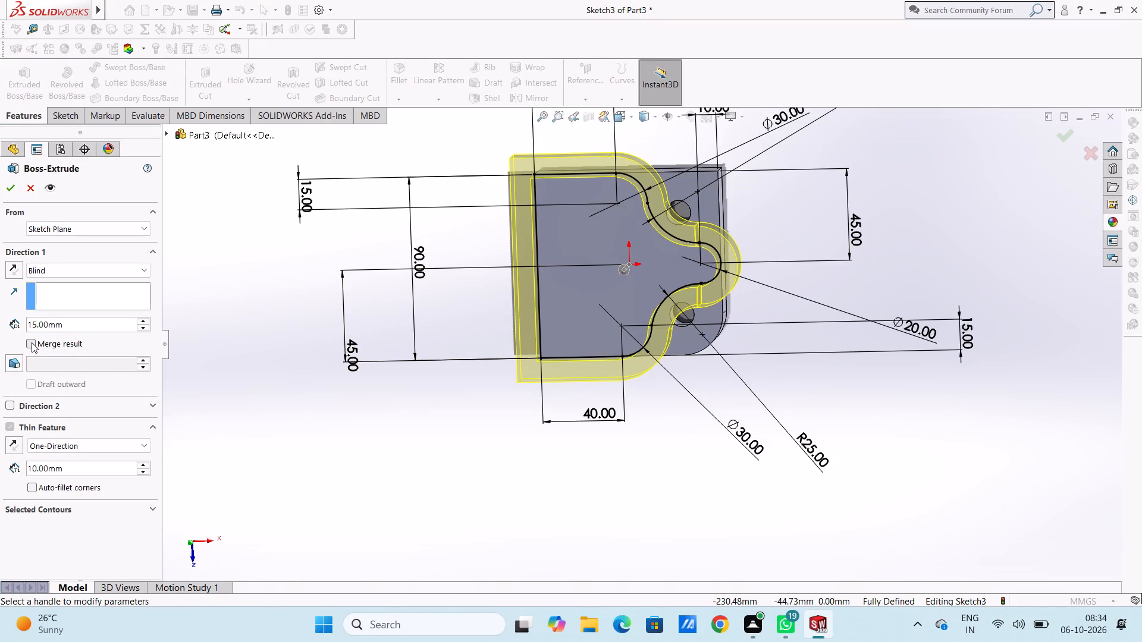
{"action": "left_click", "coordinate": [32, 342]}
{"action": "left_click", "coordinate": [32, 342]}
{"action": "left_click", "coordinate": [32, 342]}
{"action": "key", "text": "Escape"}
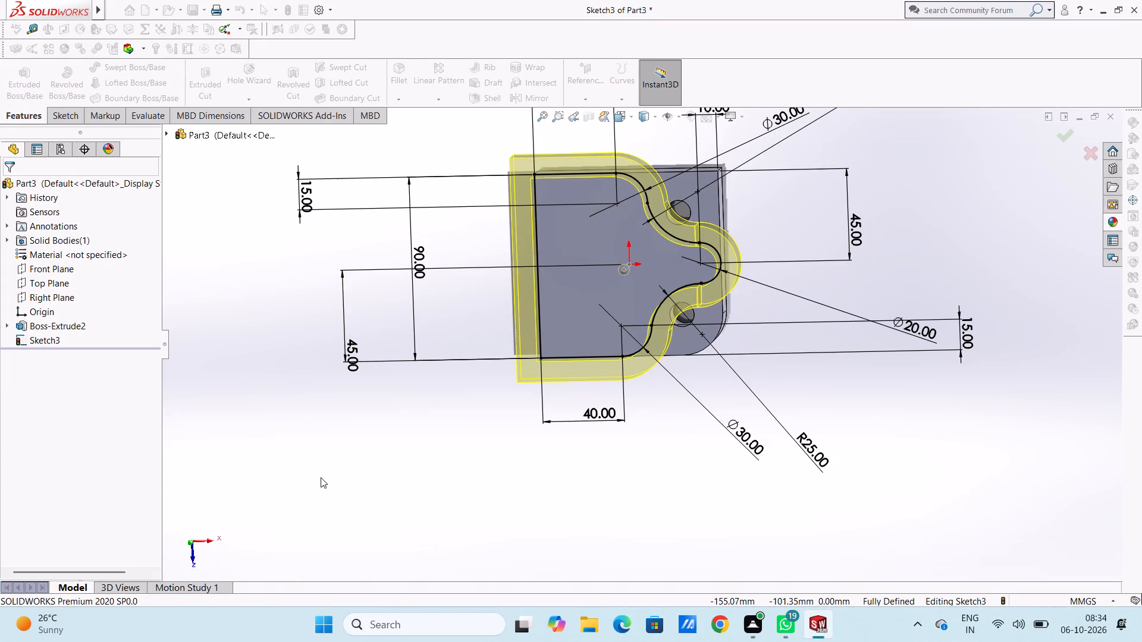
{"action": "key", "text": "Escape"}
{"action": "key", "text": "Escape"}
Examine the junction of the upper 25 mm connecting arc and the middle 20 mm arc closely in the top view.
{"action": "key", "text": "ctrl+5"}
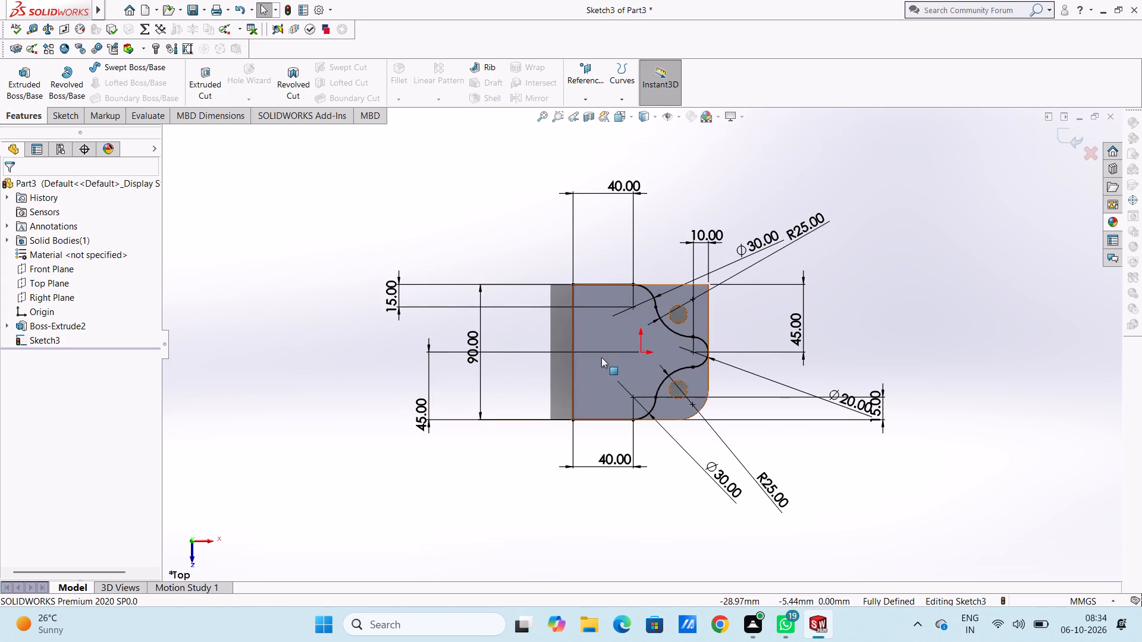
{"action": "scroll", "coordinate": [601, 357], "scroll_direction": "down", "scroll_amount": 5}
{"action": "scroll", "coordinate": [918, 304], "scroll_direction": "down", "scroll_amount": 4}
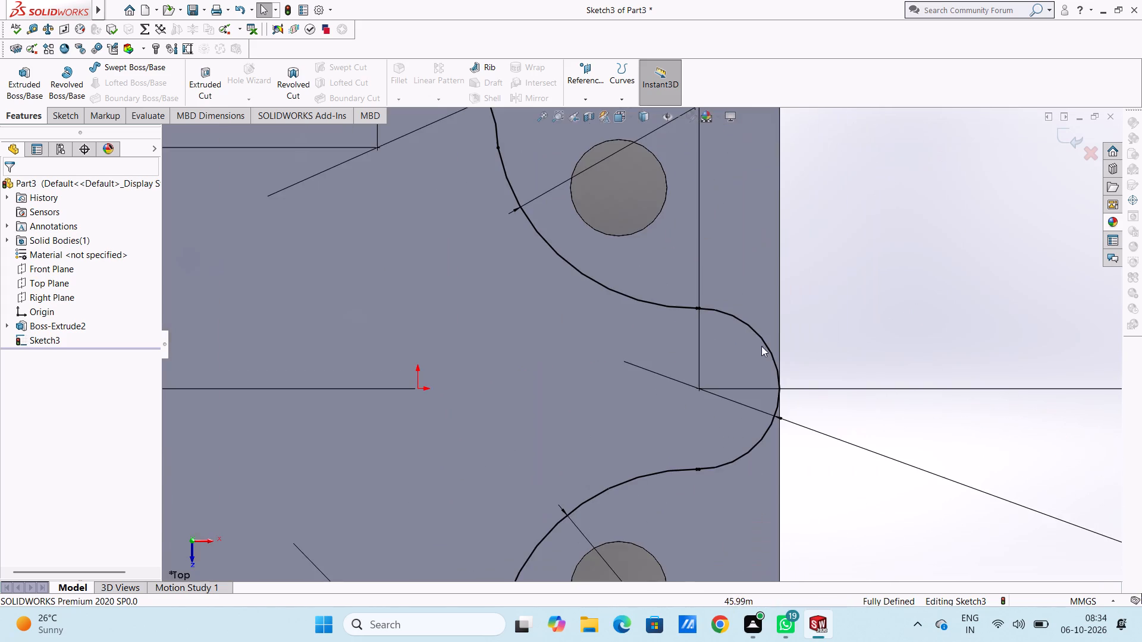
{"action": "scroll", "coordinate": [710, 338], "scroll_direction": "down", "scroll_amount": 5}
{"action": "scroll", "coordinate": [654, 257], "scroll_direction": "down", "scroll_amount": 4}
{"action": "scroll", "coordinate": [655, 314], "scroll_direction": "down", "scroll_amount": 2}
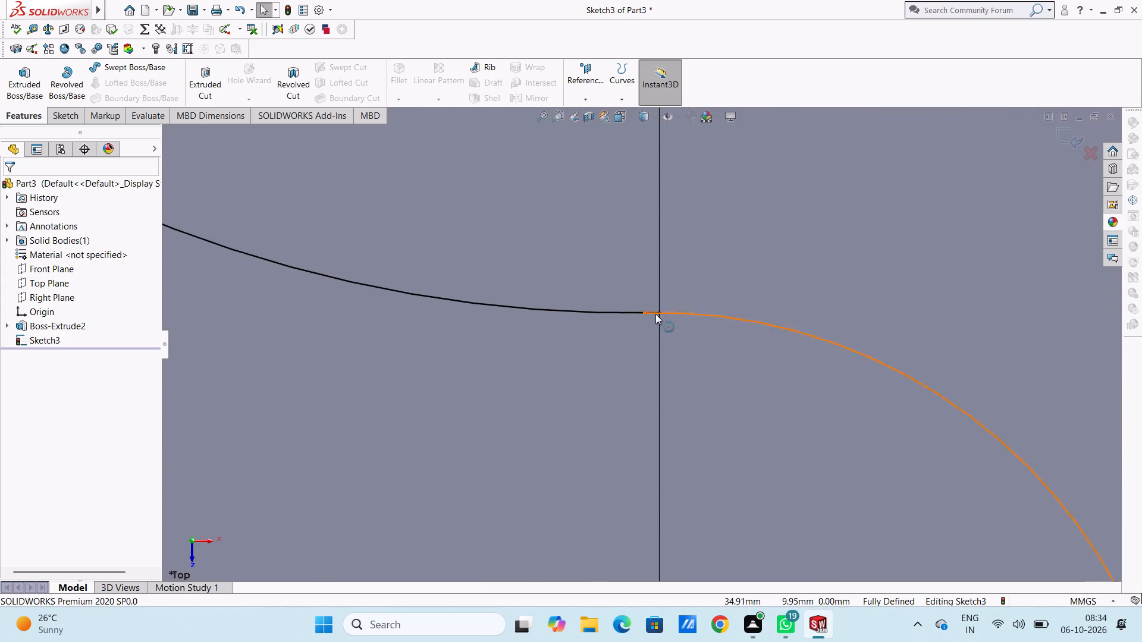
{"action": "scroll", "coordinate": [655, 314], "scroll_direction": "down", "scroll_amount": 6}
{"action": "scroll", "coordinate": [622, 392], "scroll_direction": "down", "scroll_amount": 5}
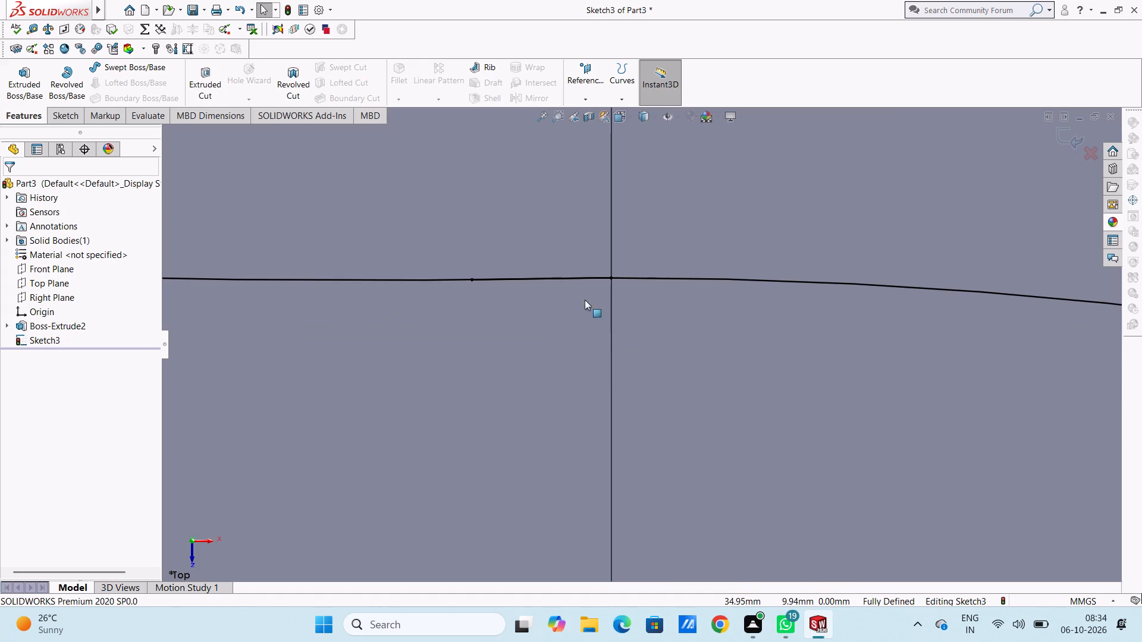
{"action": "scroll", "coordinate": [579, 287], "scroll_direction": "down", "scroll_amount": 9}
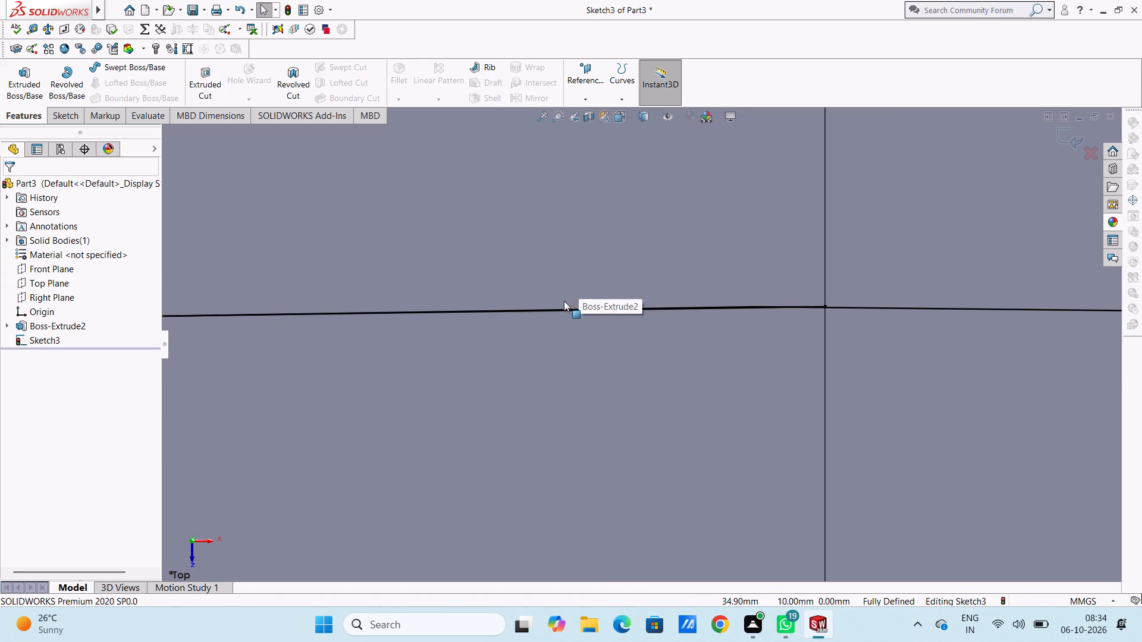
{"action": "scroll", "coordinate": [861, 314], "scroll_direction": "down", "scroll_amount": 5}
{"action": "scroll", "coordinate": [642, 333], "scroll_direction": "down", "scroll_amount": 4}
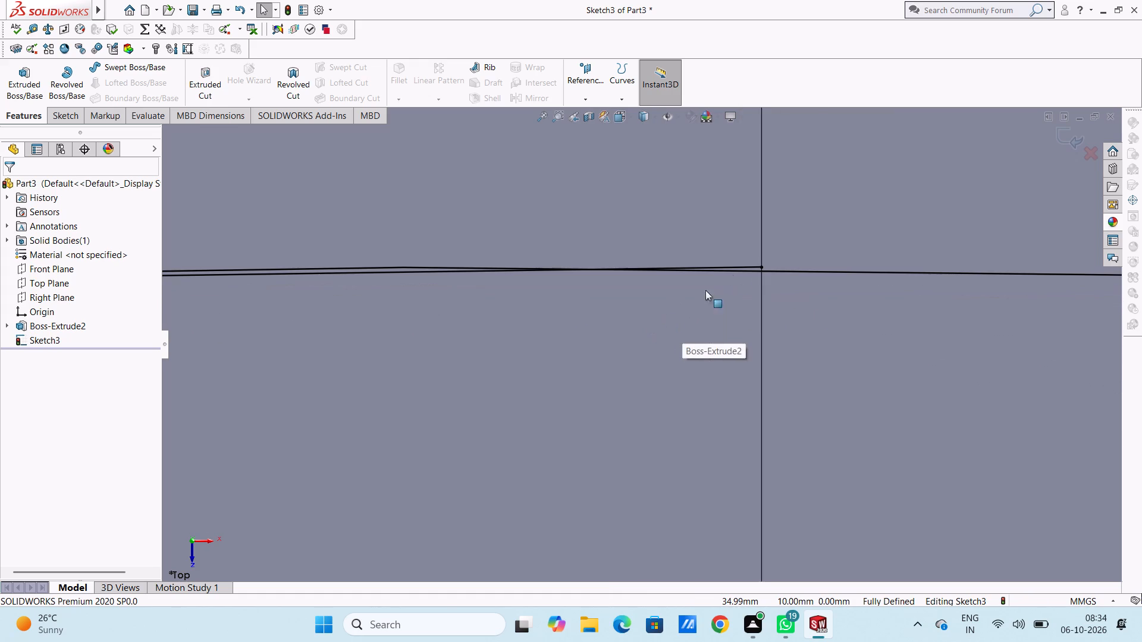
Trim away the tiny overlapping sketch segment where the upper 25 mm connecting arc meets the middle 20 mm diameter arc.
{"action": "left_click", "coordinate": [71, 112]}
{"action": "left_click", "coordinate": [208, 76]}
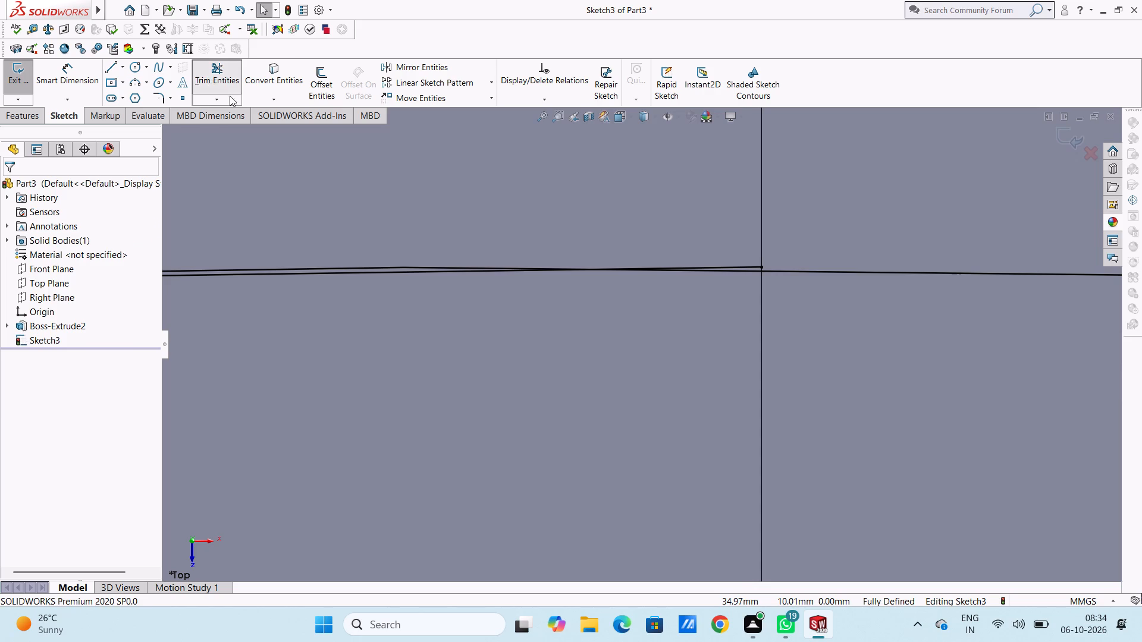
{"action": "scroll", "coordinate": [425, 284], "scroll_direction": "up", "scroll_amount": 7}
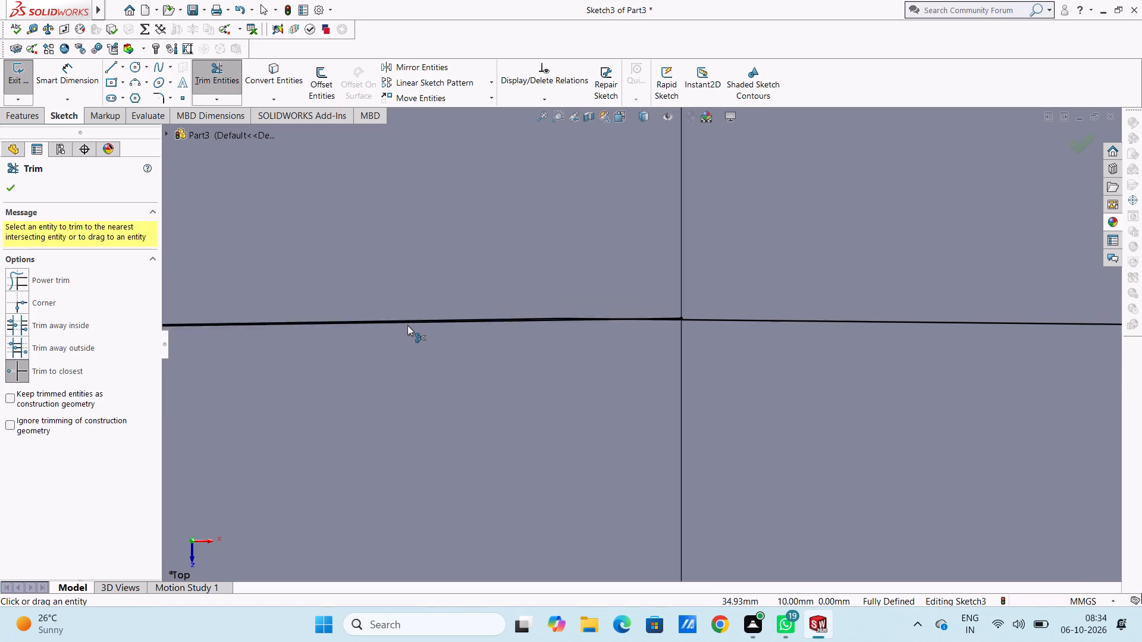
{"action": "scroll", "coordinate": [418, 337], "scroll_direction": "up", "scroll_amount": 8}
{"action": "scroll", "coordinate": [372, 379], "scroll_direction": "up", "scroll_amount": 3}
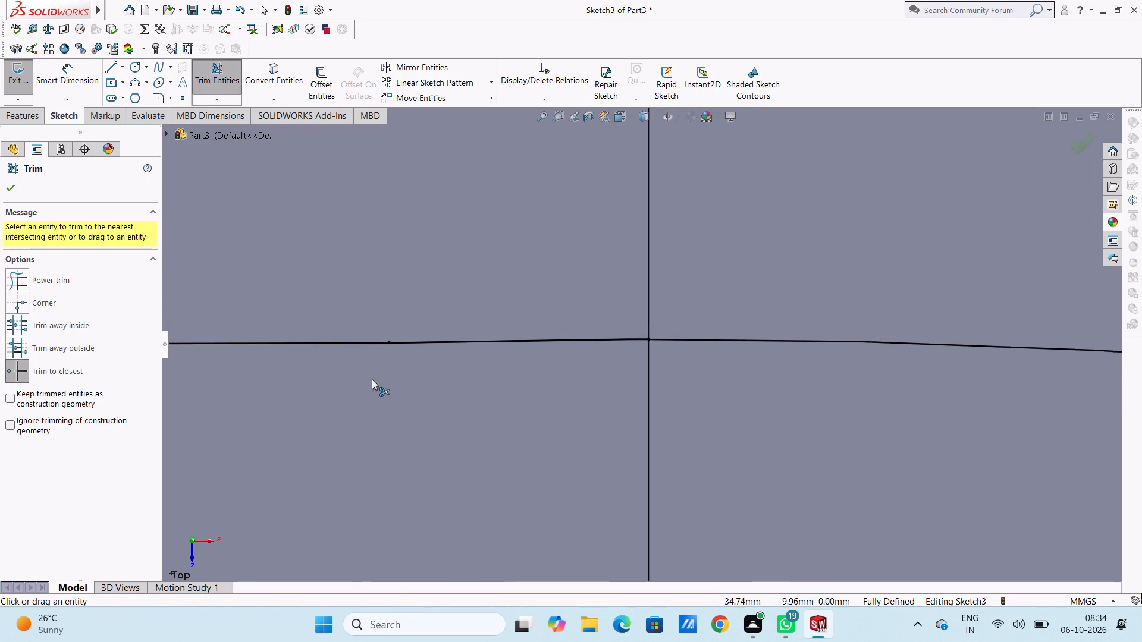
{"action": "scroll", "coordinate": [372, 379], "scroll_direction": "up", "scroll_amount": 2}
{"action": "scroll", "coordinate": [500, 357], "scroll_direction": "down", "scroll_amount": 3}
{"action": "scroll", "coordinate": [684, 329], "scroll_direction": "down", "scroll_amount": 3}
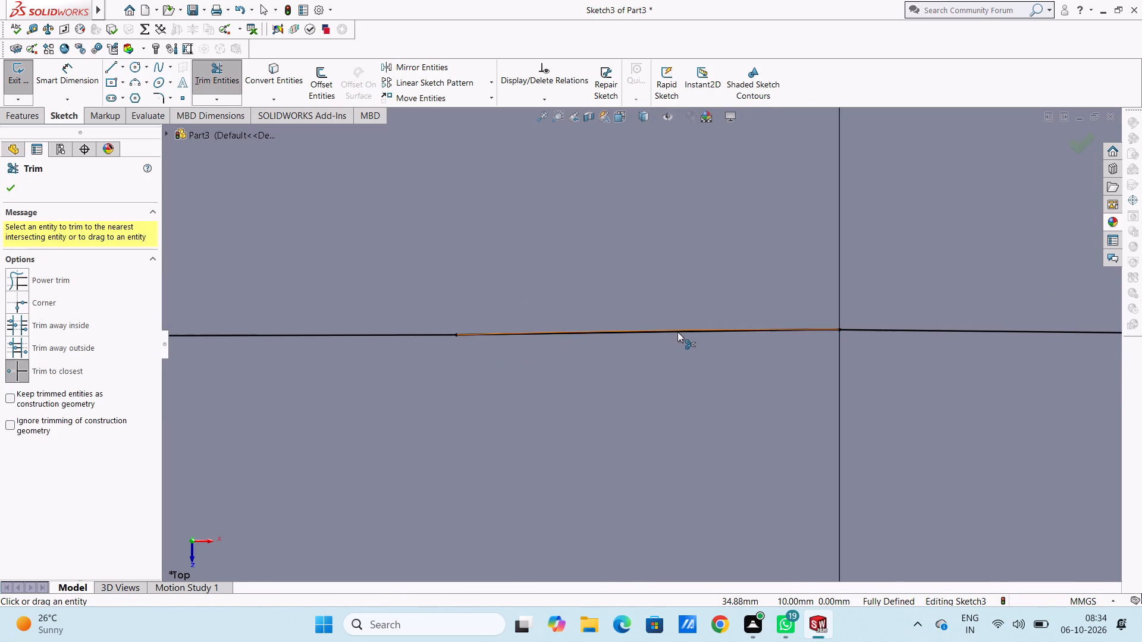
{"action": "scroll", "coordinate": [677, 332], "scroll_direction": "down", "scroll_amount": 4}
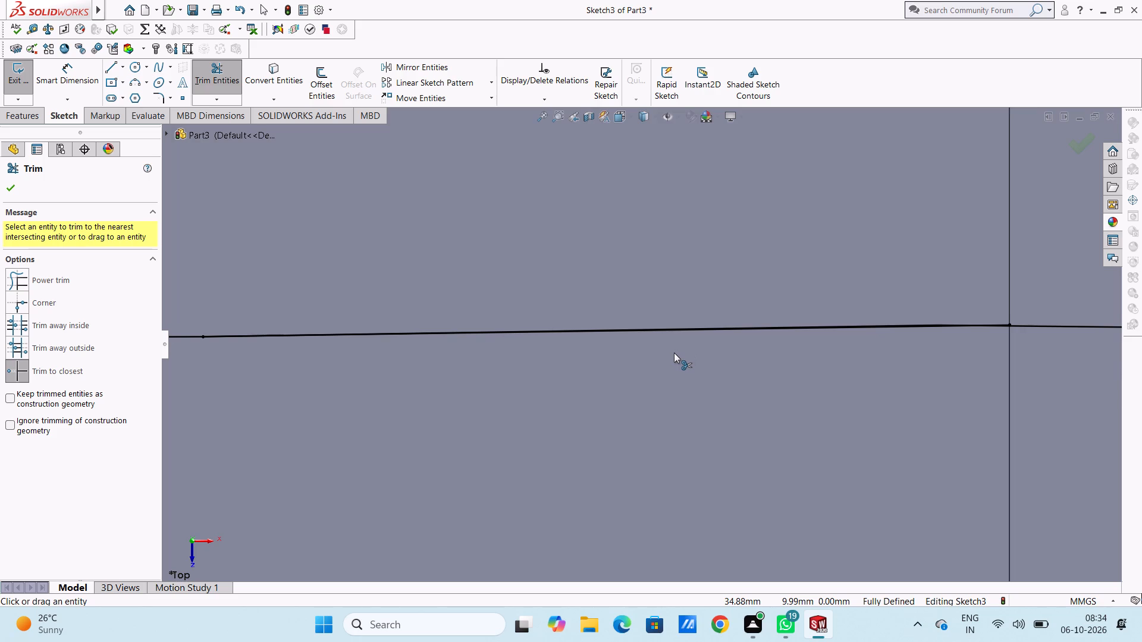
{"action": "scroll", "coordinate": [674, 353], "scroll_direction": "down", "scroll_amount": 7}
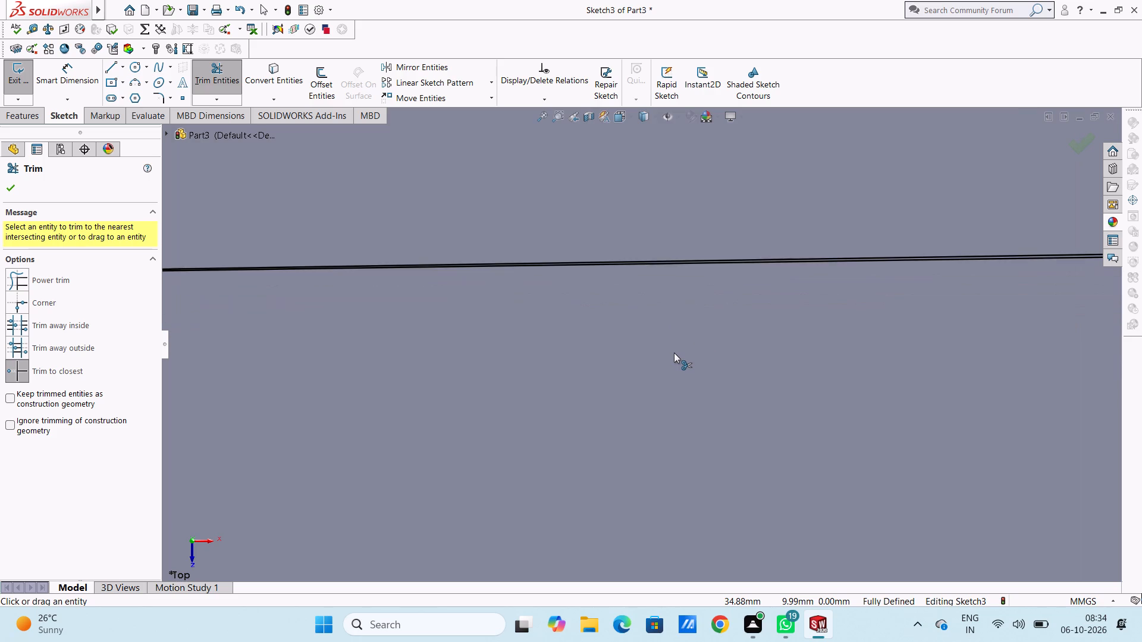
{"action": "scroll", "coordinate": [697, 325], "scroll_direction": "up", "scroll_amount": 6}
{"action": "scroll", "coordinate": [793, 338], "scroll_direction": "up", "scroll_amount": 2}
{"action": "scroll", "coordinate": [800, 363], "scroll_direction": "down", "scroll_amount": 3}
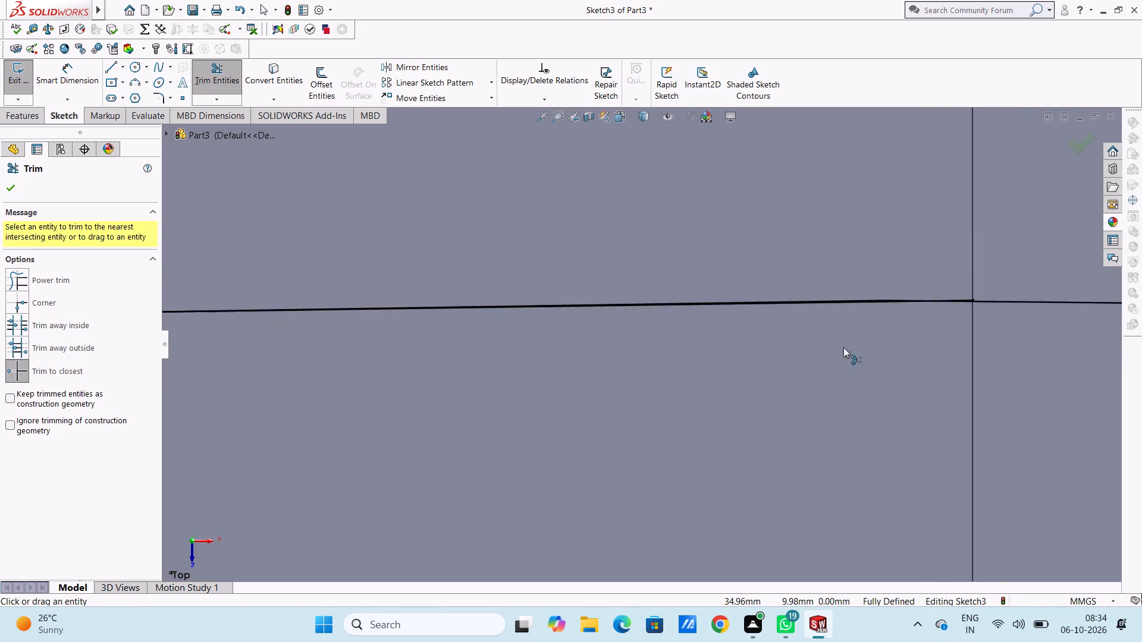
{"action": "scroll", "coordinate": [1015, 267], "scroll_direction": "down", "scroll_amount": 3}
{"action": "scroll", "coordinate": [950, 317], "scroll_direction": "down", "scroll_amount": 3}
{"action": "scroll", "coordinate": [865, 323], "scroll_direction": "down", "scroll_amount": 1}
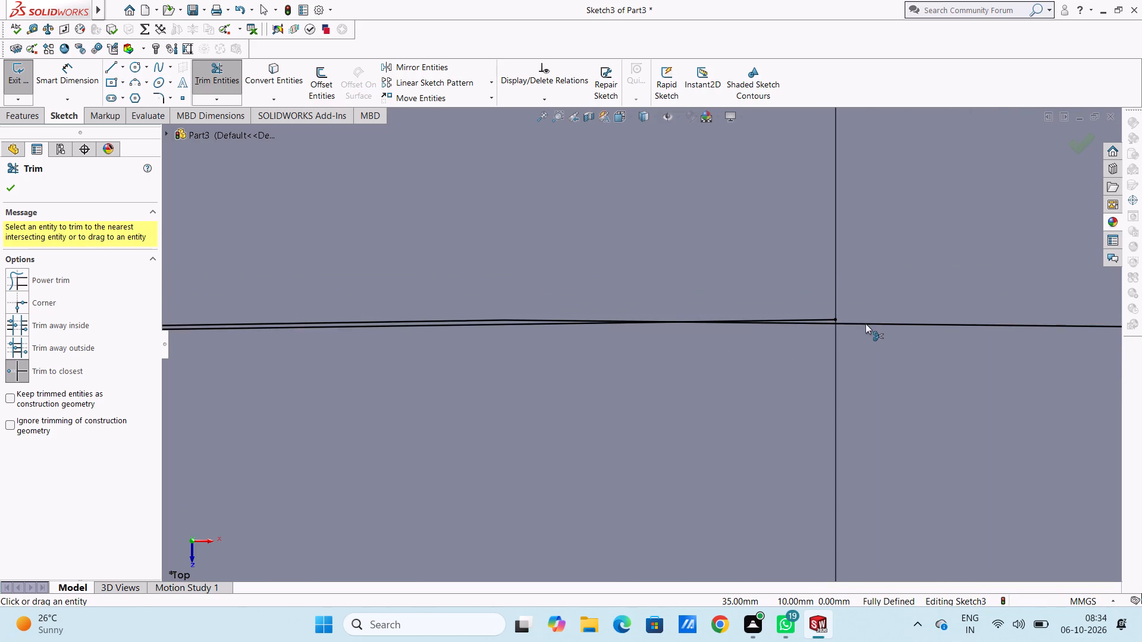
{"action": "scroll", "coordinate": [865, 323], "scroll_direction": "down", "scroll_amount": 2}
{"action": "scroll", "coordinate": [817, 317], "scroll_direction": "down", "scroll_amount": 3}
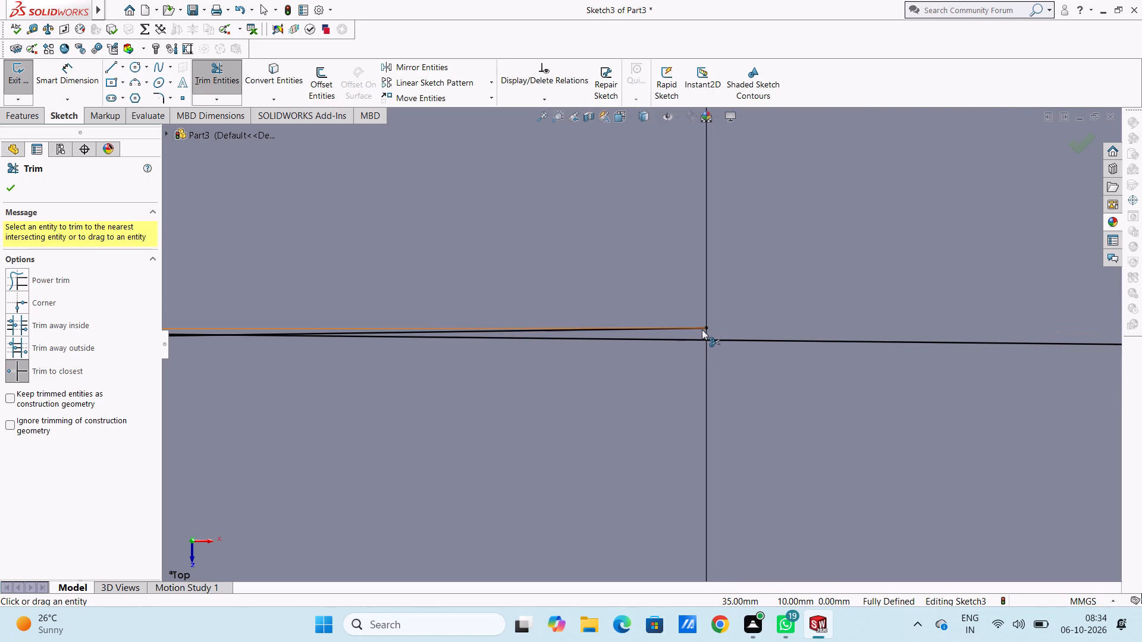
{"action": "left_click", "coordinate": [693, 328]}
Trim away the tiny overlapping sketch segment where the lower 25 mm connecting arc meets the middle 20 mm diameter arc.
{"action": "scroll", "coordinate": [660, 376], "scroll_direction": "up", "scroll_amount": 9}
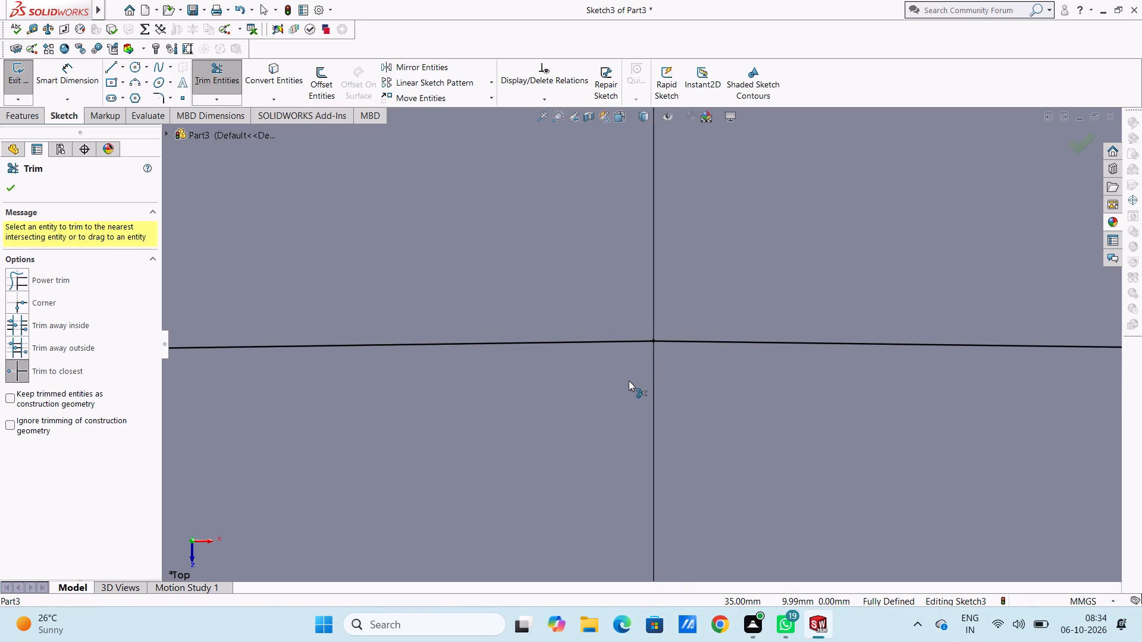
{"action": "scroll", "coordinate": [629, 380], "scroll_direction": "up", "scroll_amount": 20}
{"action": "scroll", "coordinate": [629, 380], "scroll_direction": "up", "scroll_amount": 17}
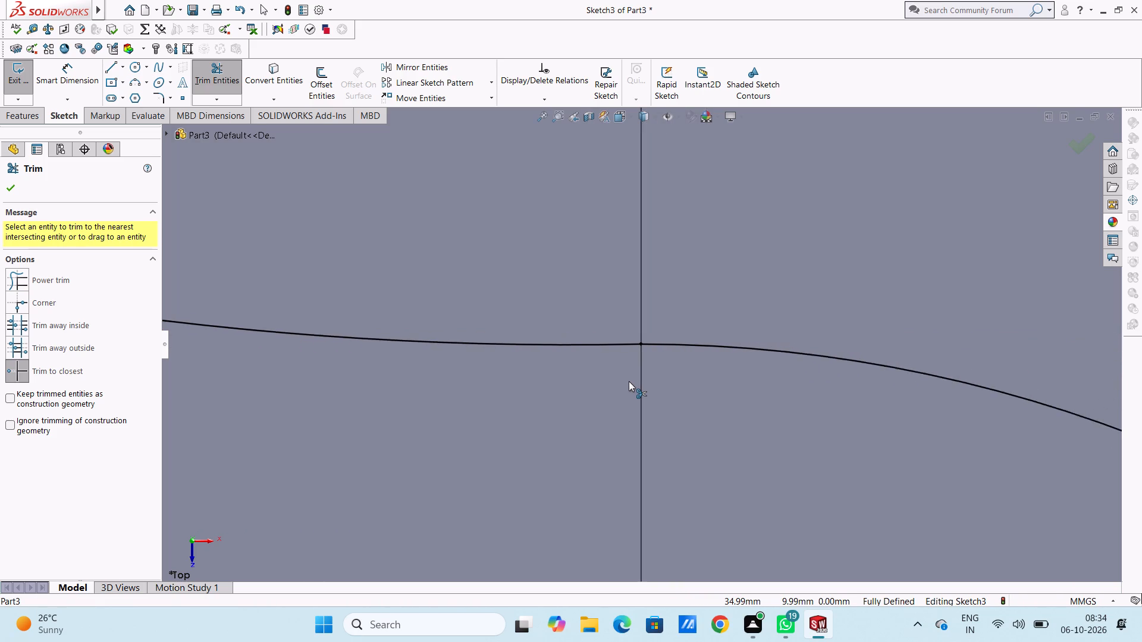
{"action": "scroll", "coordinate": [629, 381], "scroll_direction": "up", "scroll_amount": 15}
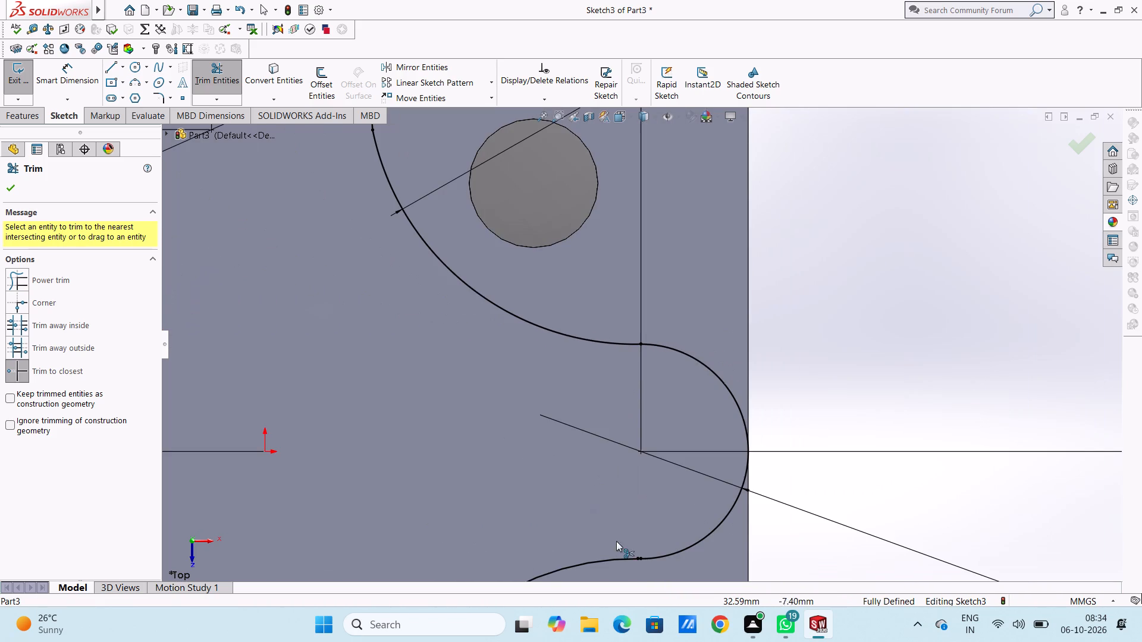
{"action": "scroll", "coordinate": [628, 552], "scroll_direction": "down", "scroll_amount": 4}
{"action": "scroll", "coordinate": [692, 517], "scroll_direction": "down", "scroll_amount": 4}
{"action": "scroll", "coordinate": [660, 466], "scroll_direction": "down", "scroll_amount": 2}
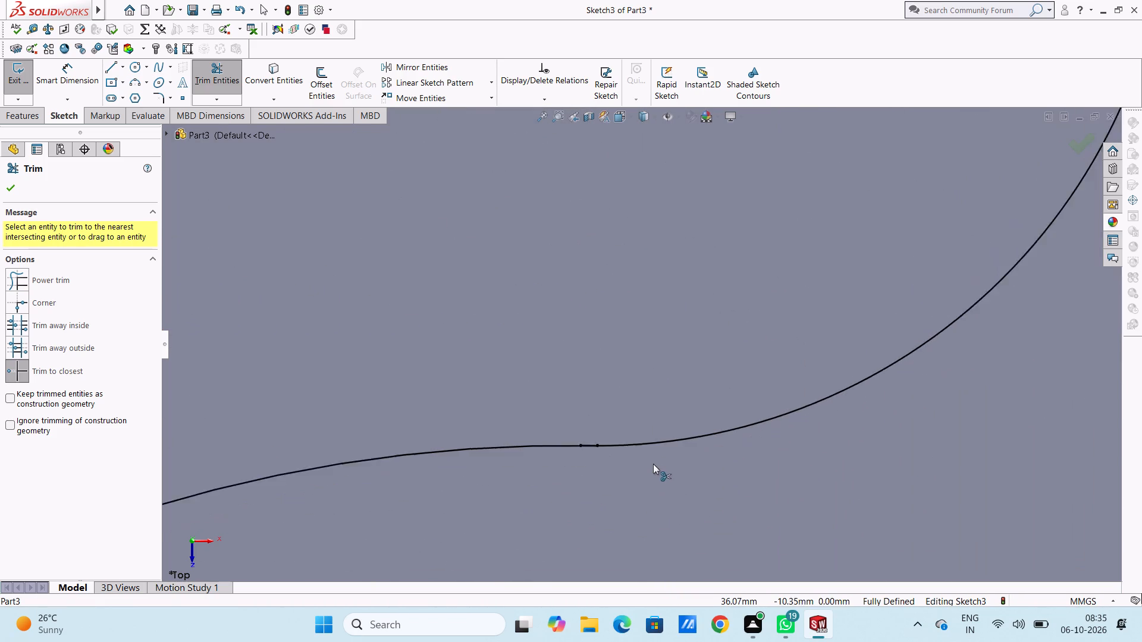
{"action": "scroll", "coordinate": [653, 464], "scroll_direction": "down", "scroll_amount": 2}
{"action": "scroll", "coordinate": [548, 443], "scroll_direction": "down", "scroll_amount": 3}
{"action": "scroll", "coordinate": [545, 394], "scroll_direction": "down", "scroll_amount": 5}
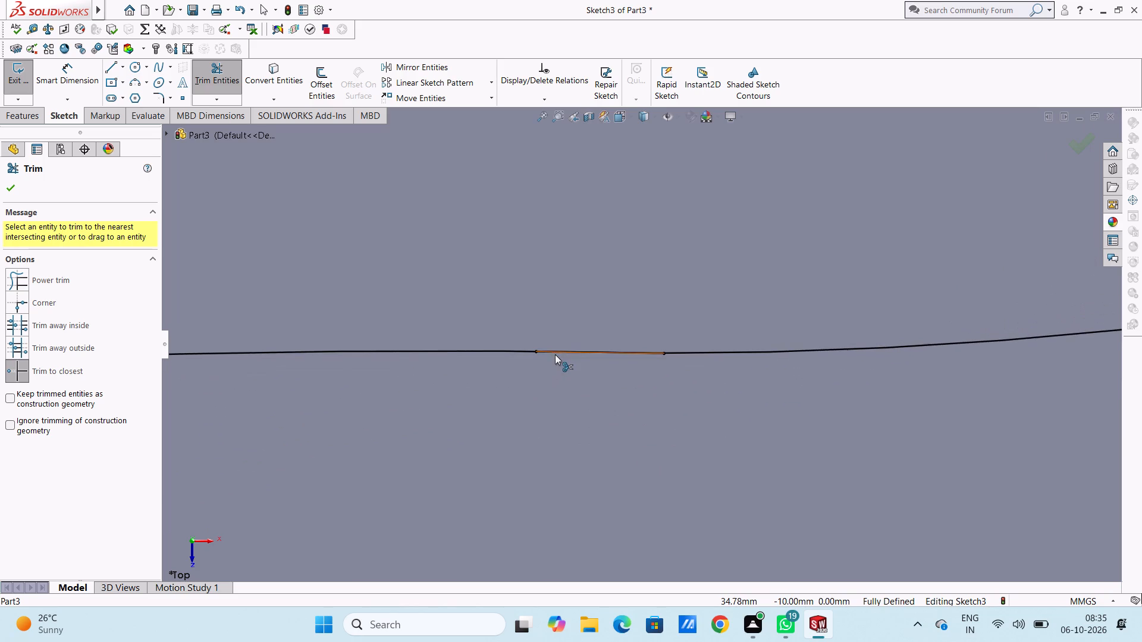
{"action": "scroll", "coordinate": [588, 354], "scroll_direction": "down", "scroll_amount": 3}
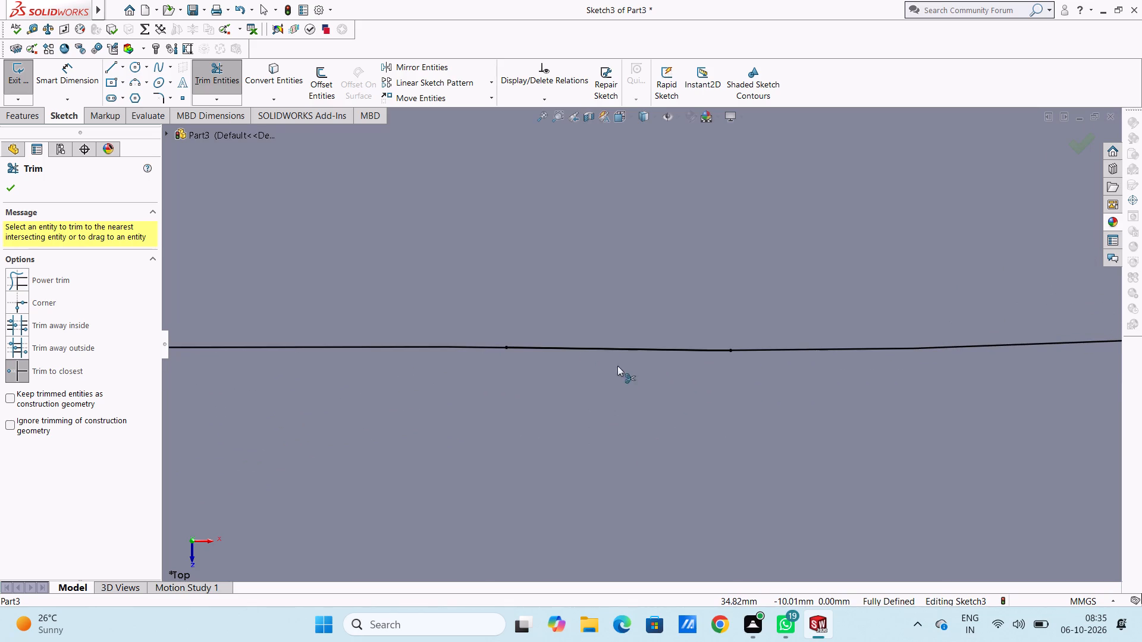
{"action": "scroll", "coordinate": [669, 368], "scroll_direction": "down", "scroll_amount": 2}
{"action": "scroll", "coordinate": [842, 338], "scroll_direction": "down", "scroll_amount": 2}
{"action": "scroll", "coordinate": [660, 357], "scroll_direction": "down", "scroll_amount": 4}
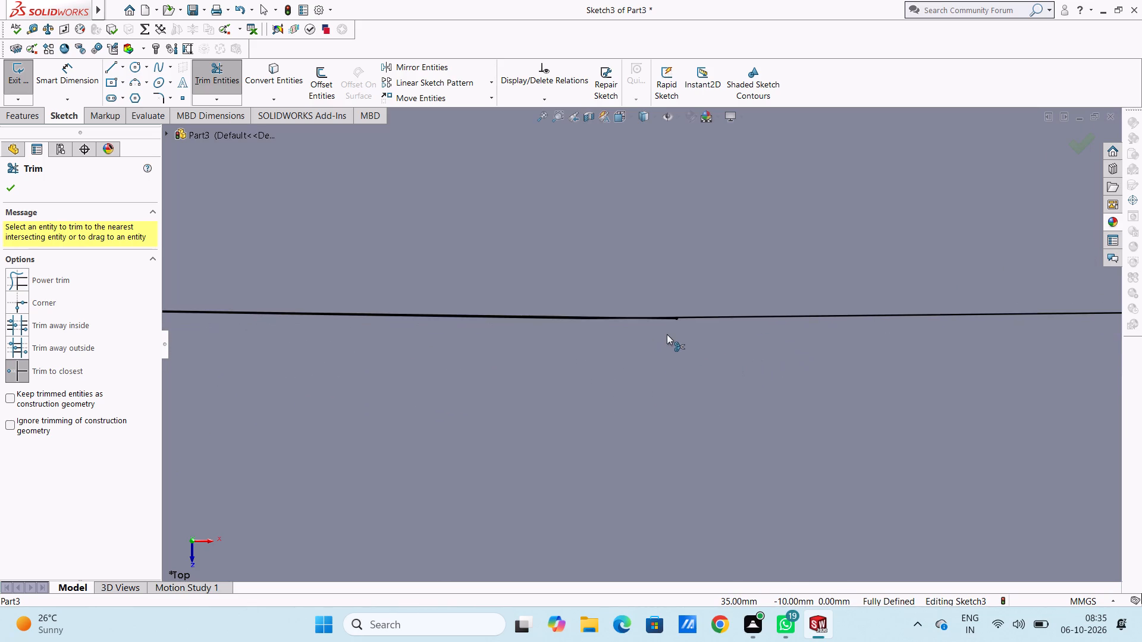
{"action": "scroll", "coordinate": [667, 334], "scroll_direction": "down", "scroll_amount": 7}
{"action": "left_click", "coordinate": [662, 326]}
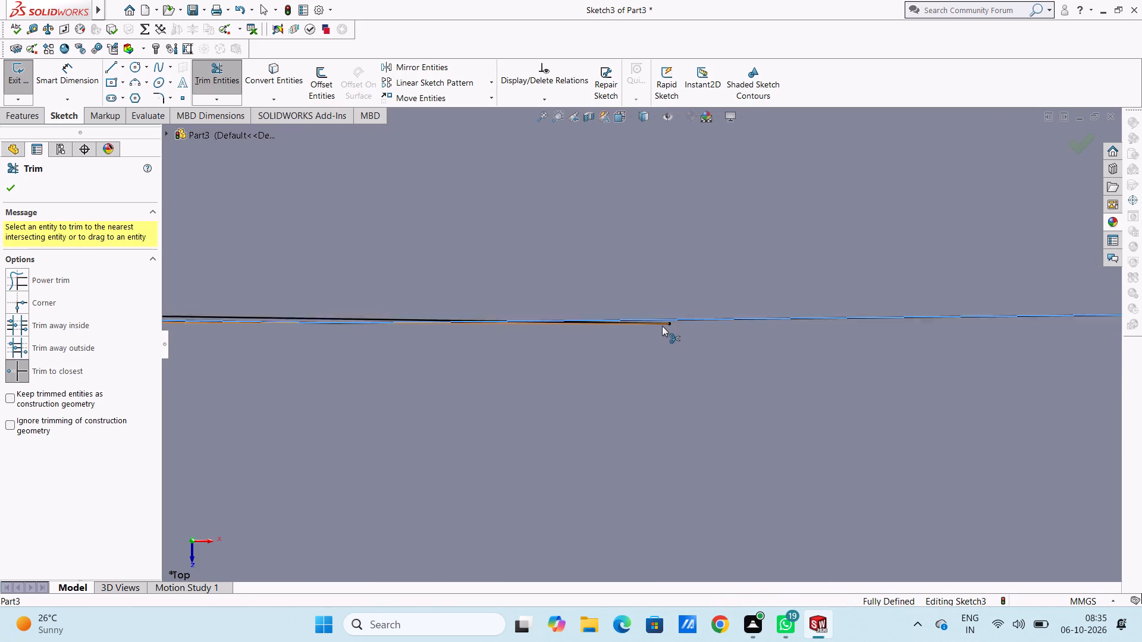
Examine the junction of the lower 25 mm connecting arc and the lower 30 mm diameter arc for overlaps, and finish trimming.
{"action": "scroll", "coordinate": [655, 355], "scroll_direction": "up", "scroll_amount": 20}
{"action": "scroll", "coordinate": [655, 355], "scroll_direction": "up", "scroll_amount": 7}
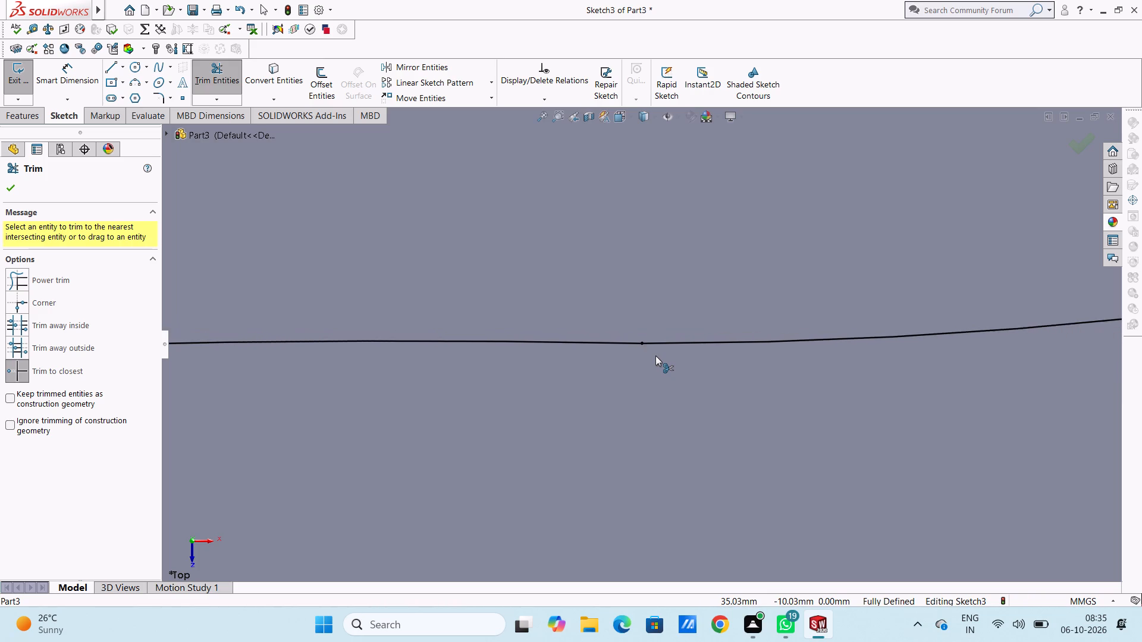
{"action": "scroll", "coordinate": [655, 355], "scroll_direction": "up", "scroll_amount": 20}
{"action": "scroll", "coordinate": [655, 355], "scroll_direction": "up", "scroll_amount": 12}
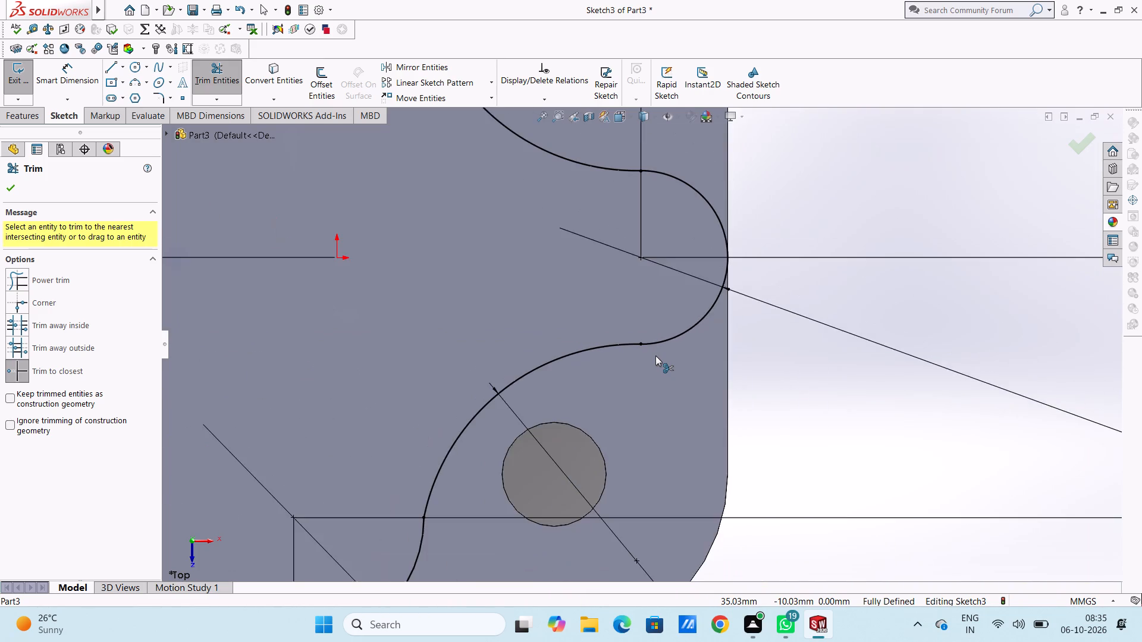
{"action": "scroll", "coordinate": [655, 355], "scroll_direction": "up", "scroll_amount": 5}
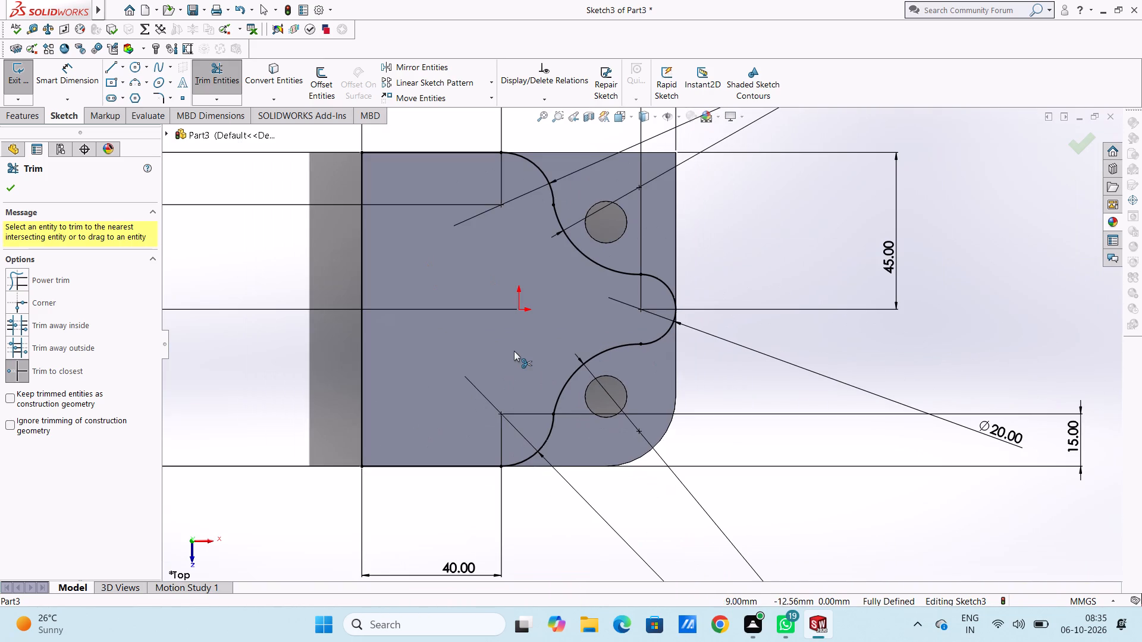
{"action": "scroll", "coordinate": [535, 417], "scroll_direction": "down", "scroll_amount": 4}
{"action": "scroll", "coordinate": [589, 395], "scroll_direction": "down", "scroll_amount": 17}
{"action": "scroll", "coordinate": [602, 313], "scroll_direction": "down", "scroll_amount": 3}
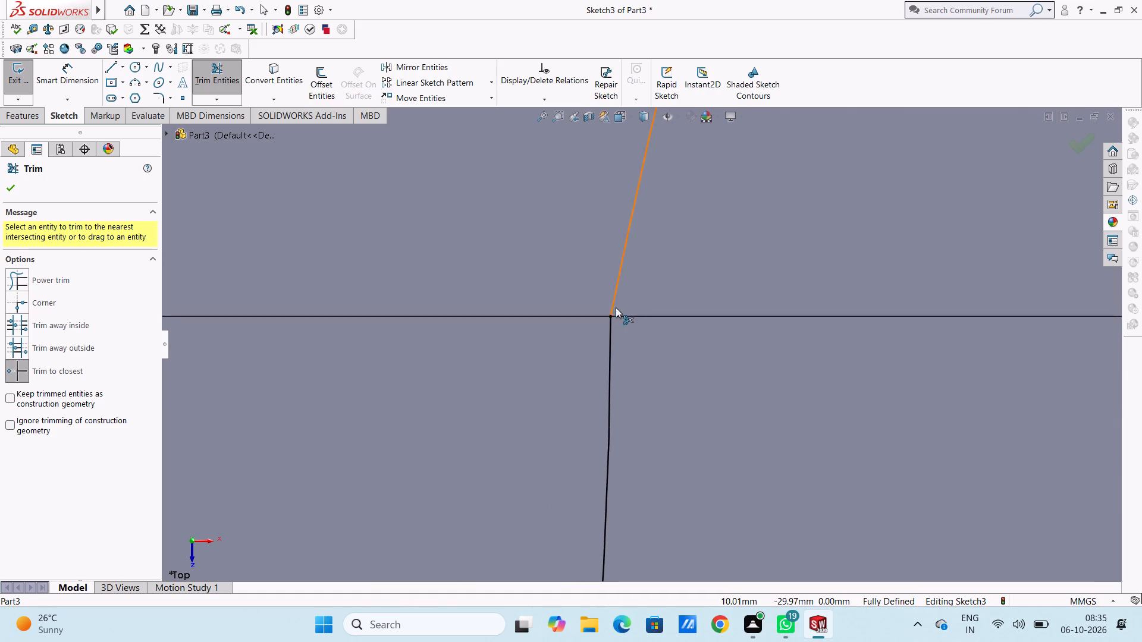
{"action": "scroll", "coordinate": [621, 311], "scroll_direction": "down", "scroll_amount": 18}
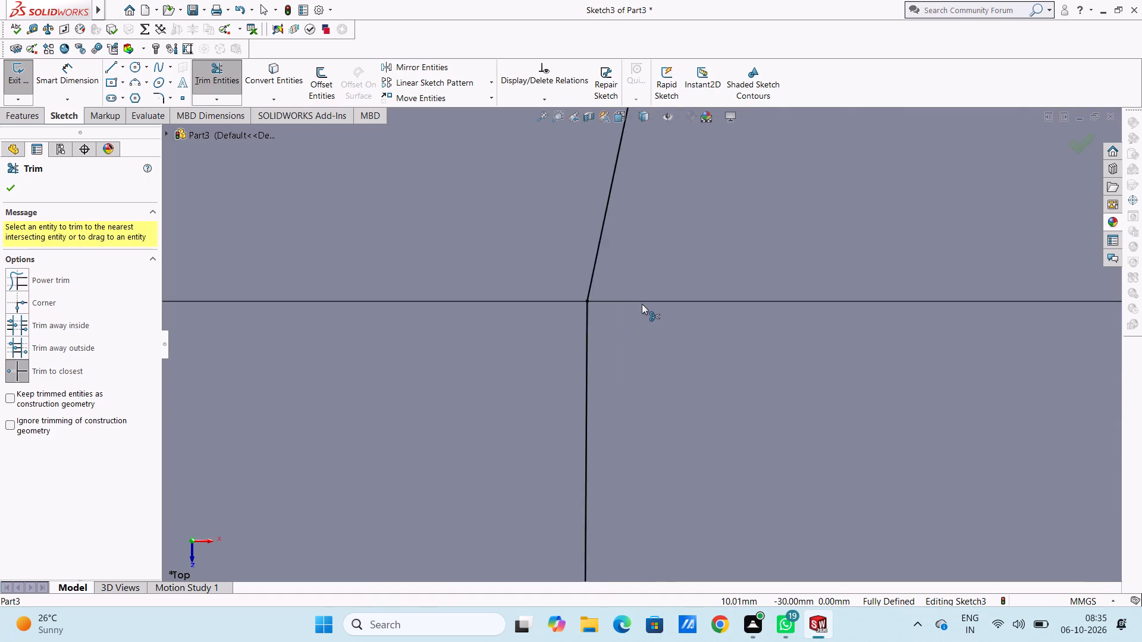
{"action": "scroll", "coordinate": [642, 304], "scroll_direction": "down", "scroll_amount": 5}
{"action": "scroll", "coordinate": [605, 294], "scroll_direction": "up", "scroll_amount": 1}
{"action": "scroll", "coordinate": [555, 323], "scroll_direction": "down", "scroll_amount": 12}
{"action": "scroll", "coordinate": [579, 340], "scroll_direction": "up", "scroll_amount": 5}
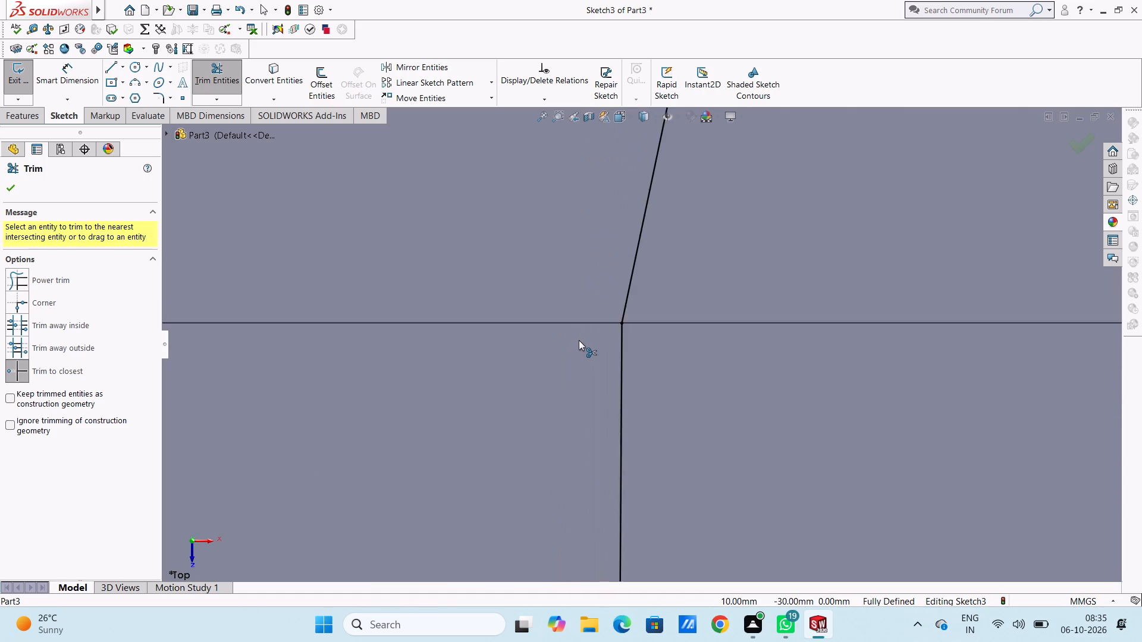
{"action": "scroll", "coordinate": [579, 340], "scroll_direction": "up", "scroll_amount": 17}
{"action": "scroll", "coordinate": [579, 340], "scroll_direction": "up", "scroll_amount": 20}
{"action": "scroll", "coordinate": [579, 340], "scroll_direction": "up", "scroll_amount": 4}
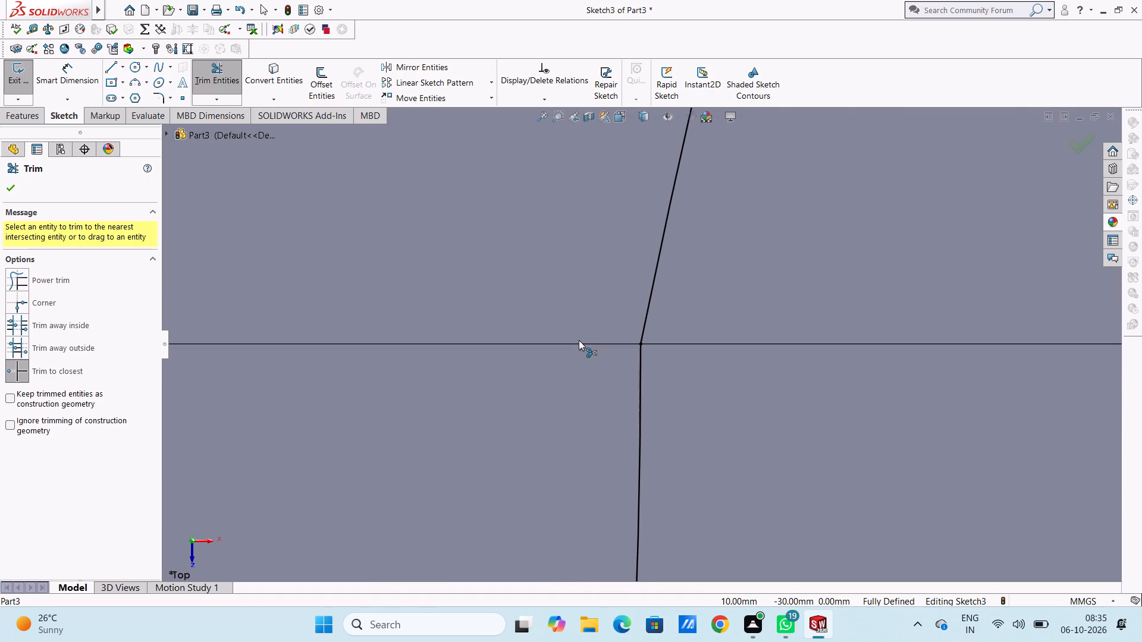
{"action": "scroll", "coordinate": [579, 340], "scroll_direction": "up", "scroll_amount": 20}
{"action": "scroll", "coordinate": [579, 340], "scroll_direction": "up", "scroll_amount": 17}
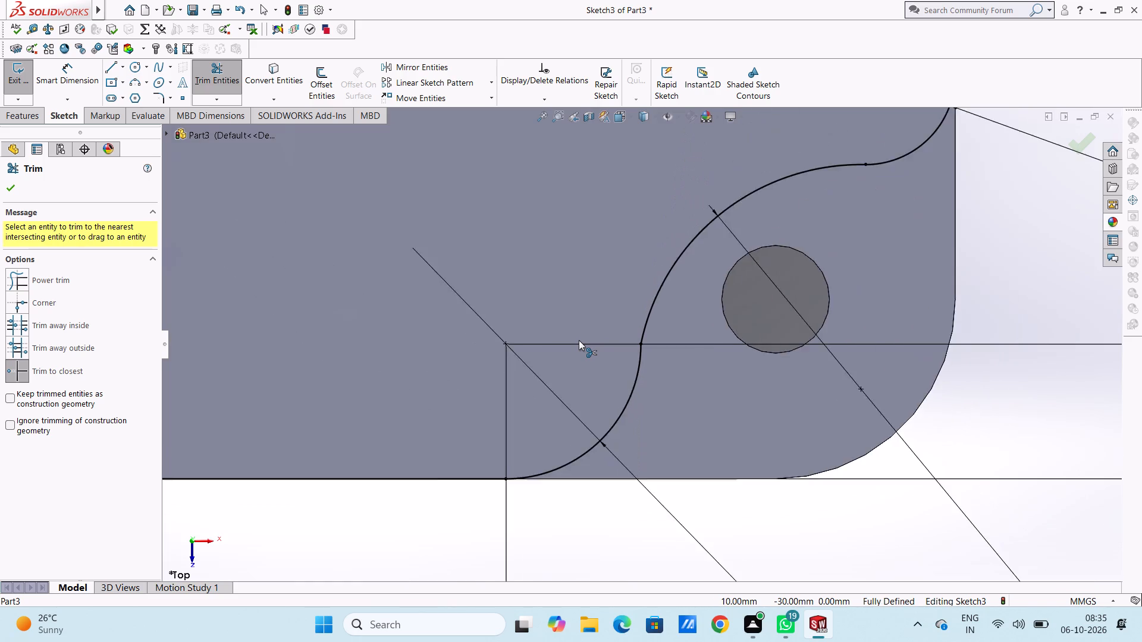
{"action": "scroll", "coordinate": [579, 340], "scroll_direction": "up", "scroll_amount": 2}
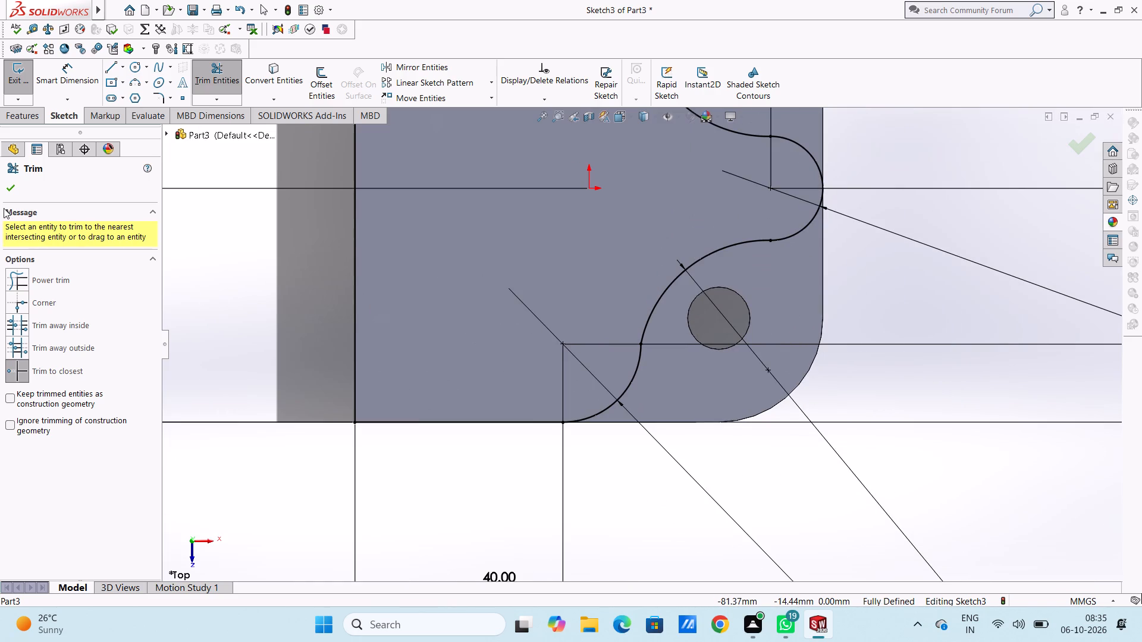
{"action": "left_click", "coordinate": [7, 188]}
Extrude the curved profile 15 mm blind from the sketch plane as a solid boss merged with the plate.
{"action": "left_click", "coordinate": [31, 114]}
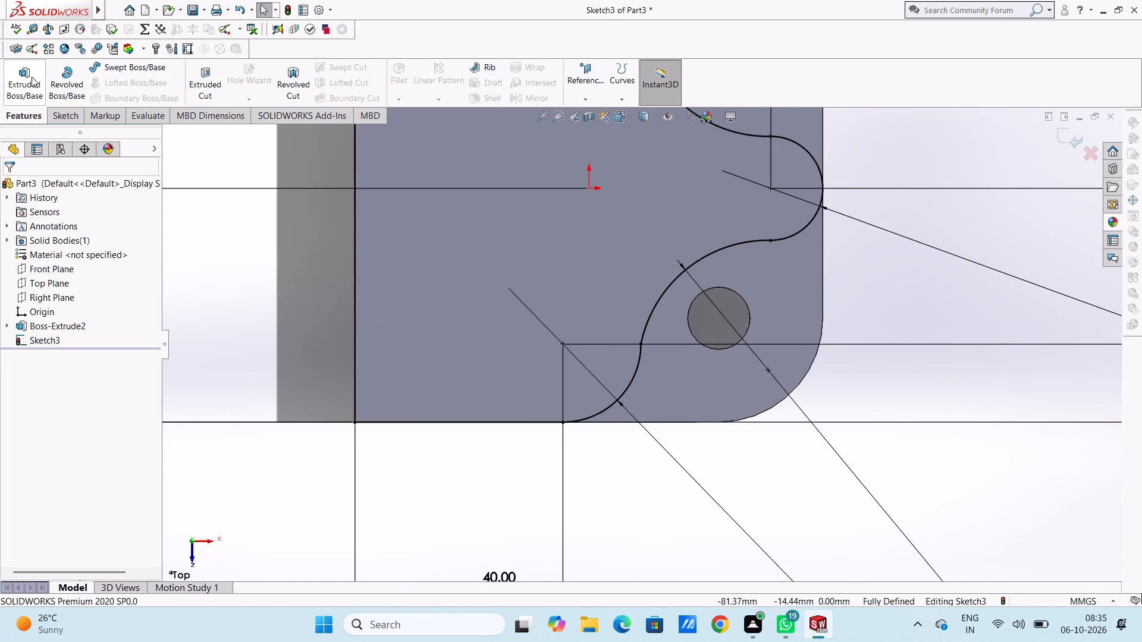
{"action": "left_click", "coordinate": [32, 76]}
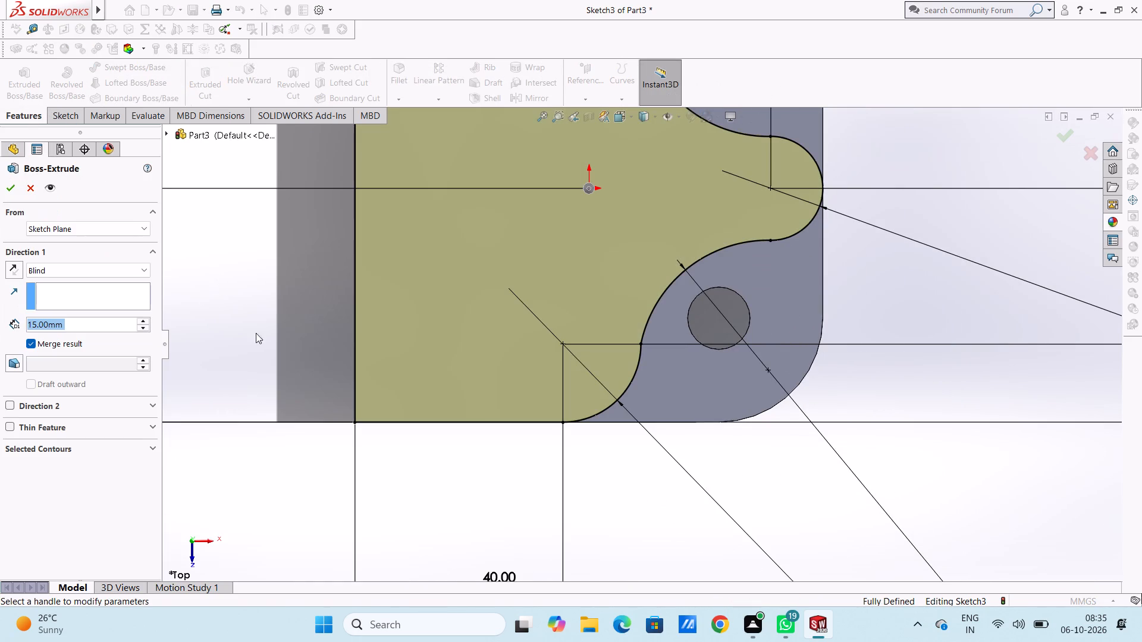
{"action": "scroll", "coordinate": [291, 378], "scroll_direction": "up", "scroll_amount": 5}
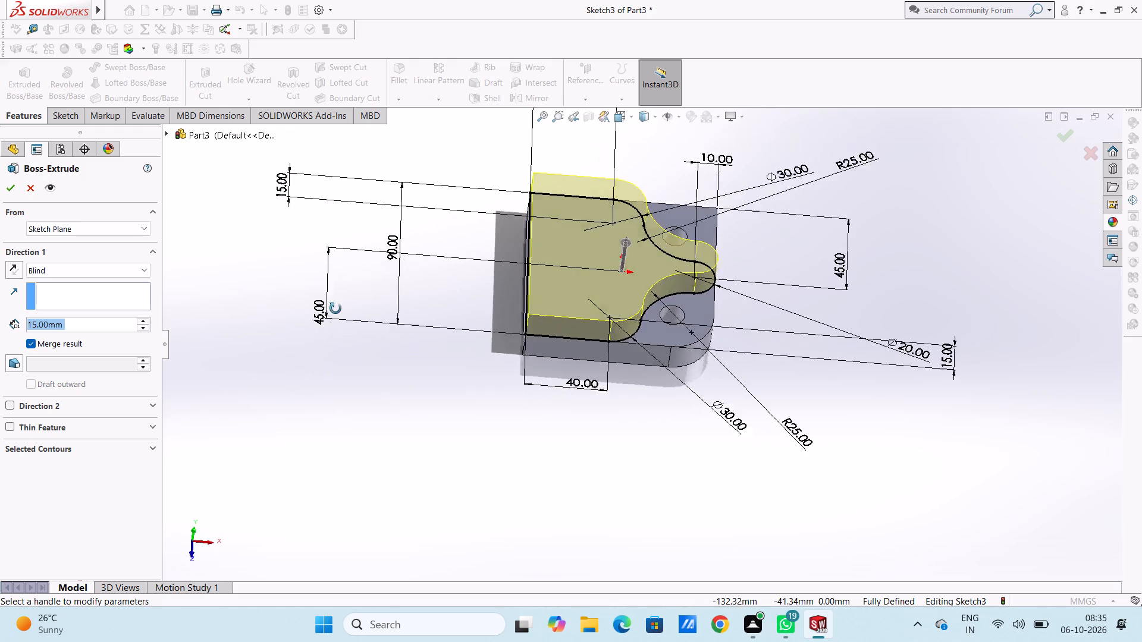
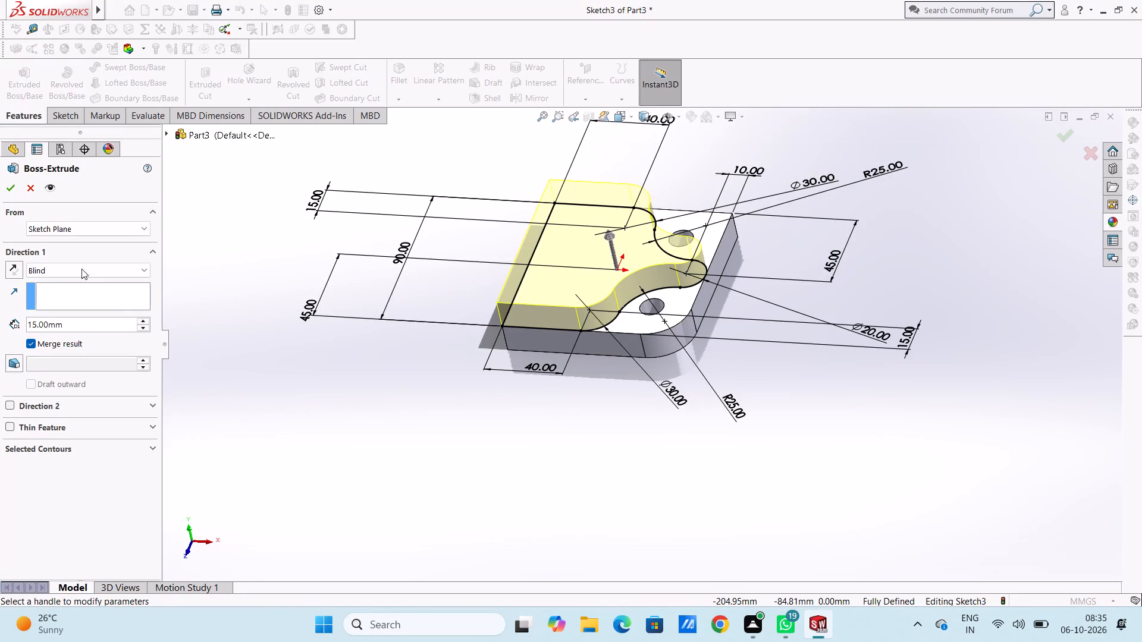
Accept the 15 mm blind boss extrusion of the curved profile.
{"action": "left_click", "coordinate": [12, 193]}
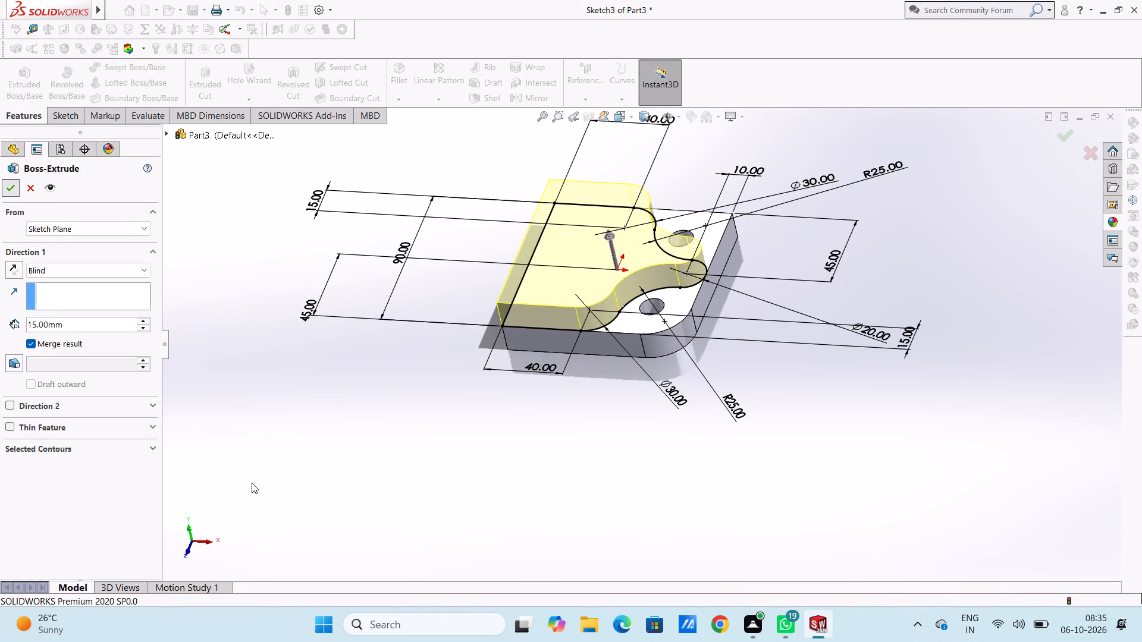
{"action": "left_click", "coordinate": [295, 438]}
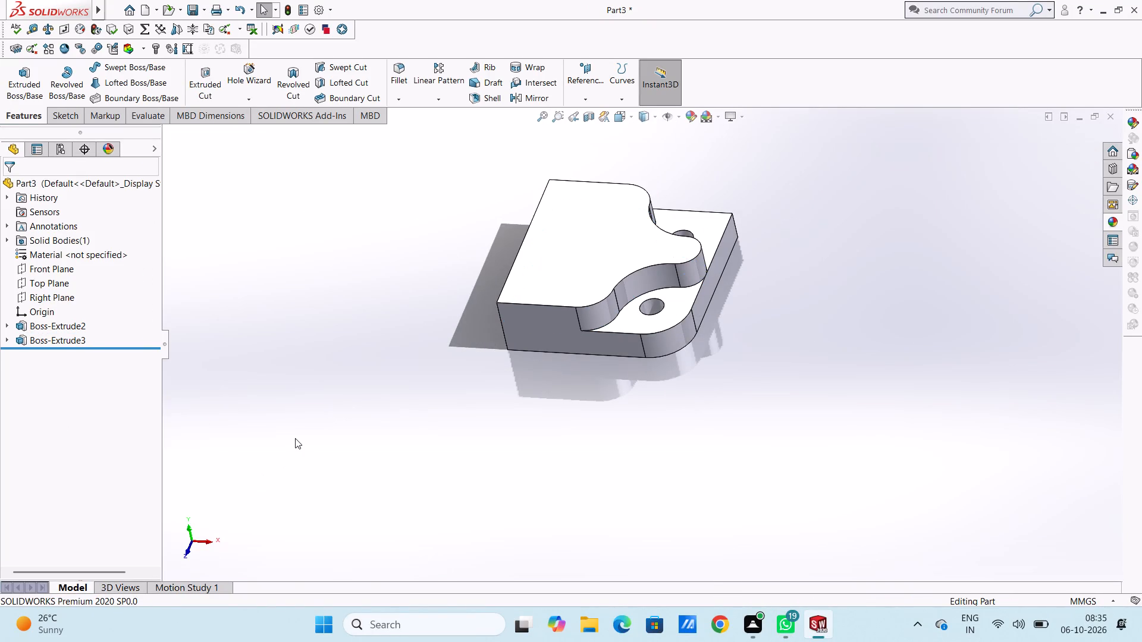
Examine the extruded curved block and the plate with its two holes from several angles.
{"action": "middle_click_drag", "start_coordinate": [296, 438], "coordinate": [318, 506]}
{"action": "middle_click_drag", "start_coordinate": [398, 428], "coordinate": [328, 449]}
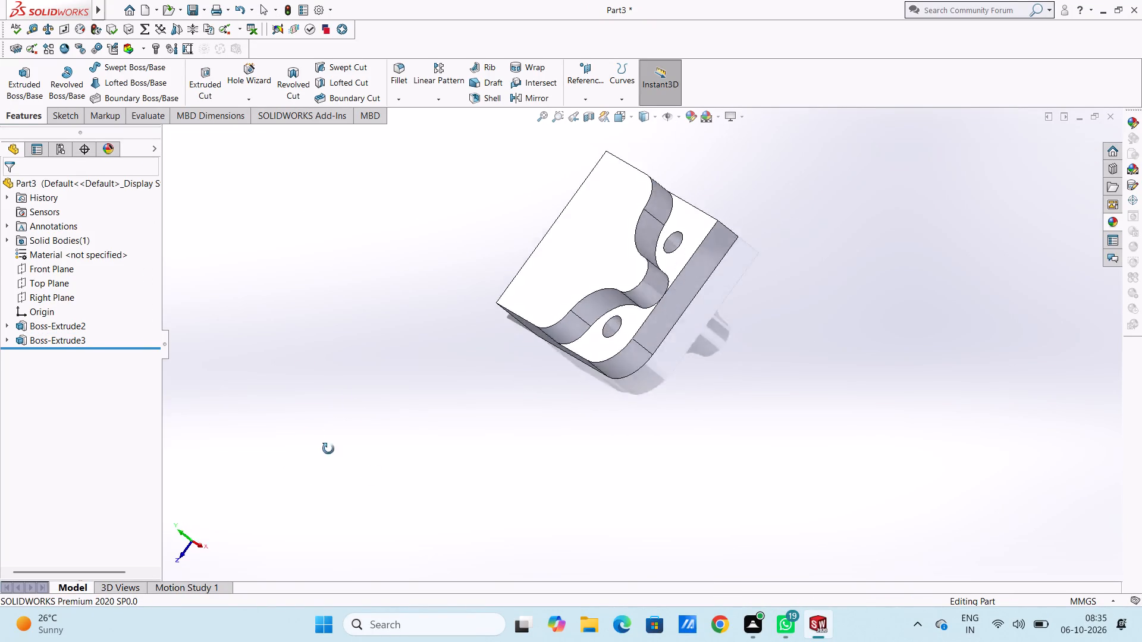
{"action": "middle_click_drag", "start_coordinate": [328, 449], "coordinate": [397, 404]}
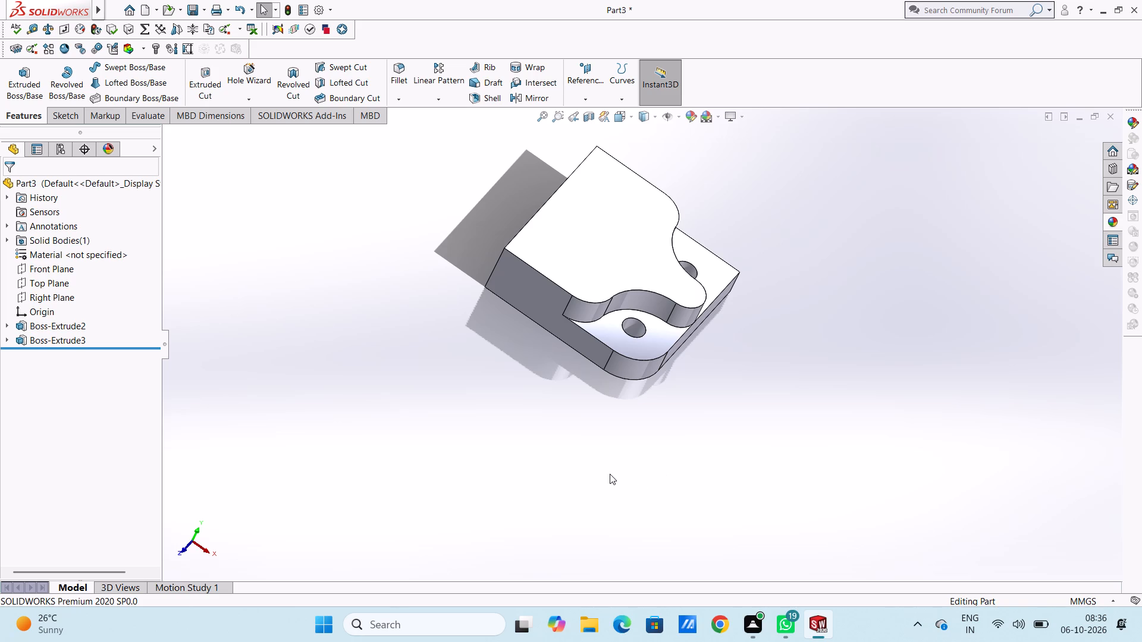
{"action": "middle_click_drag", "start_coordinate": [610, 474], "coordinate": [545, 448]}
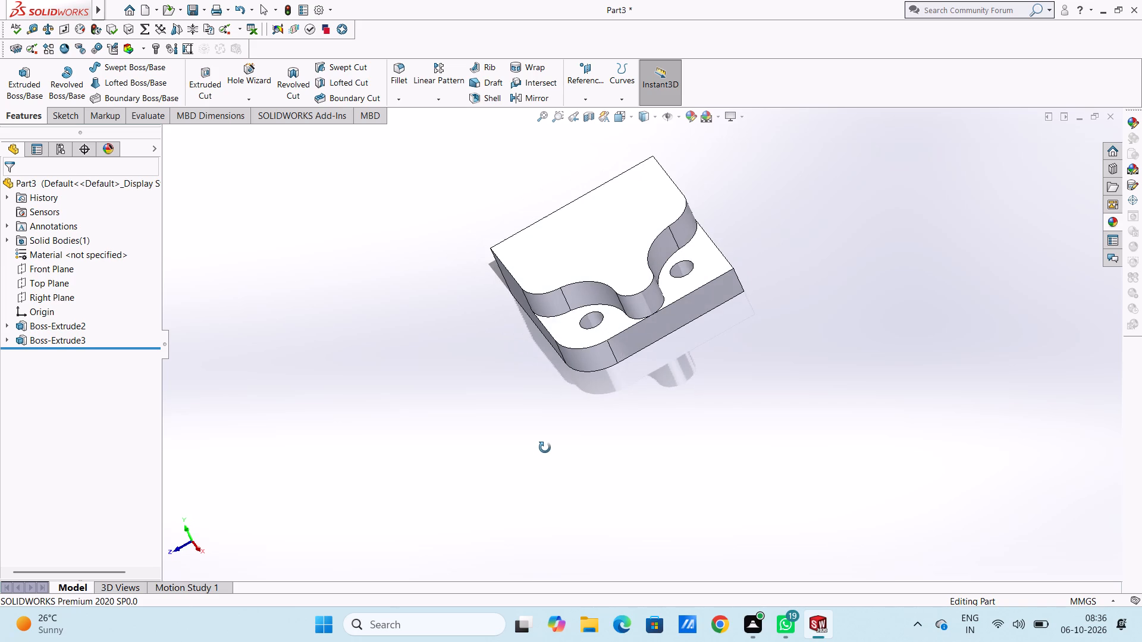
{"action": "middle_click_drag", "start_coordinate": [545, 448], "coordinate": [578, 476]}
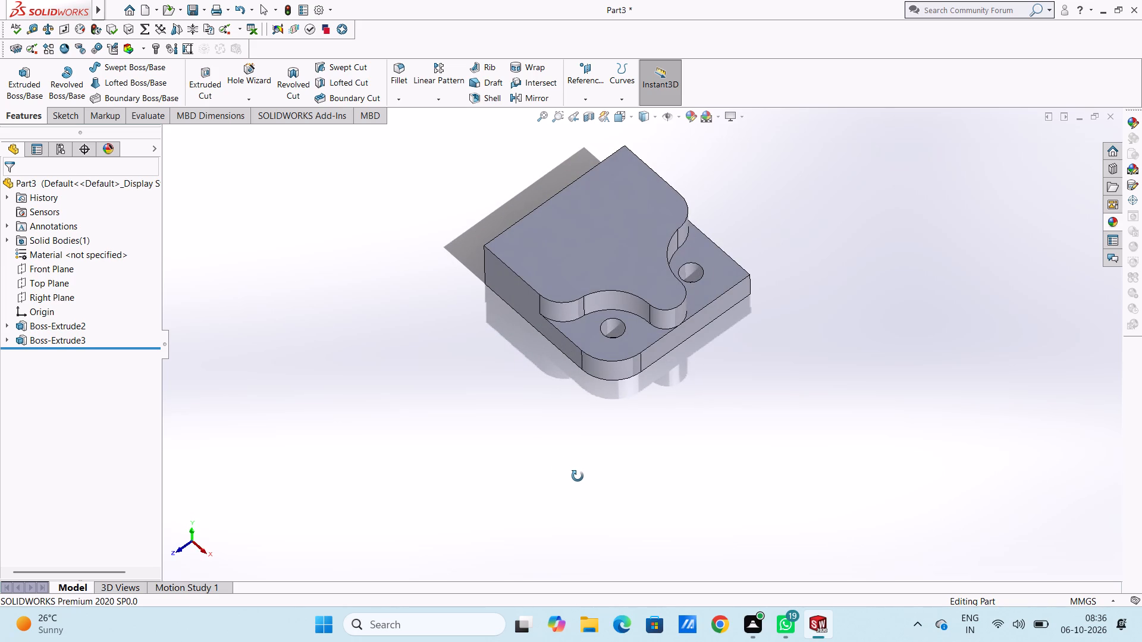
{"action": "middle_click_drag", "start_coordinate": [578, 476], "coordinate": [648, 476]}
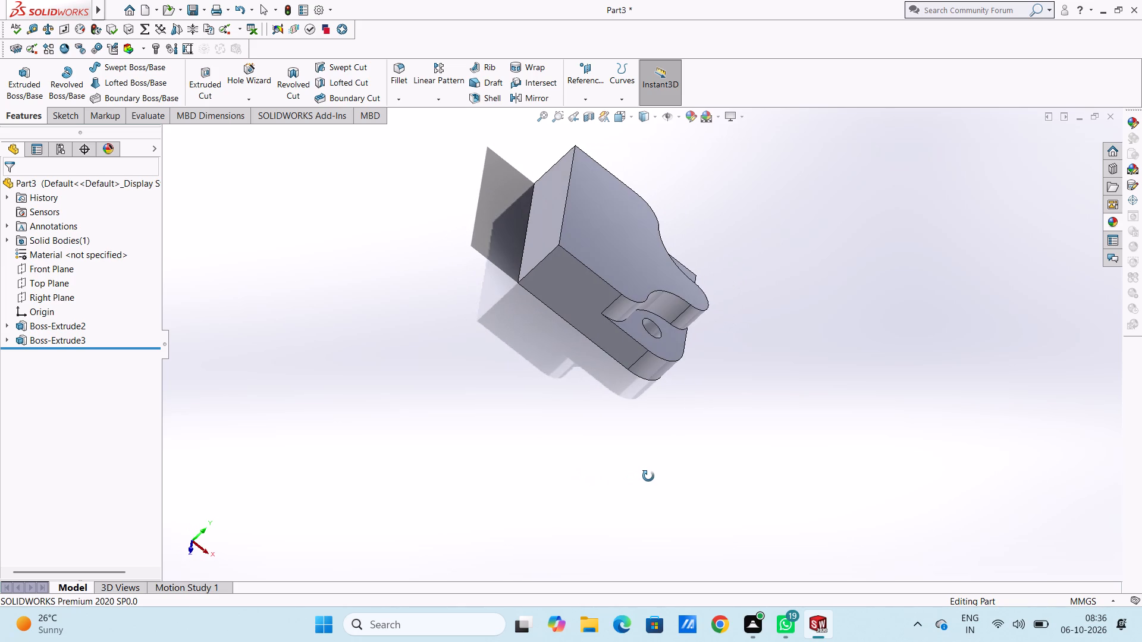
{"action": "middle_click_drag", "start_coordinate": [648, 476], "coordinate": [621, 477]}
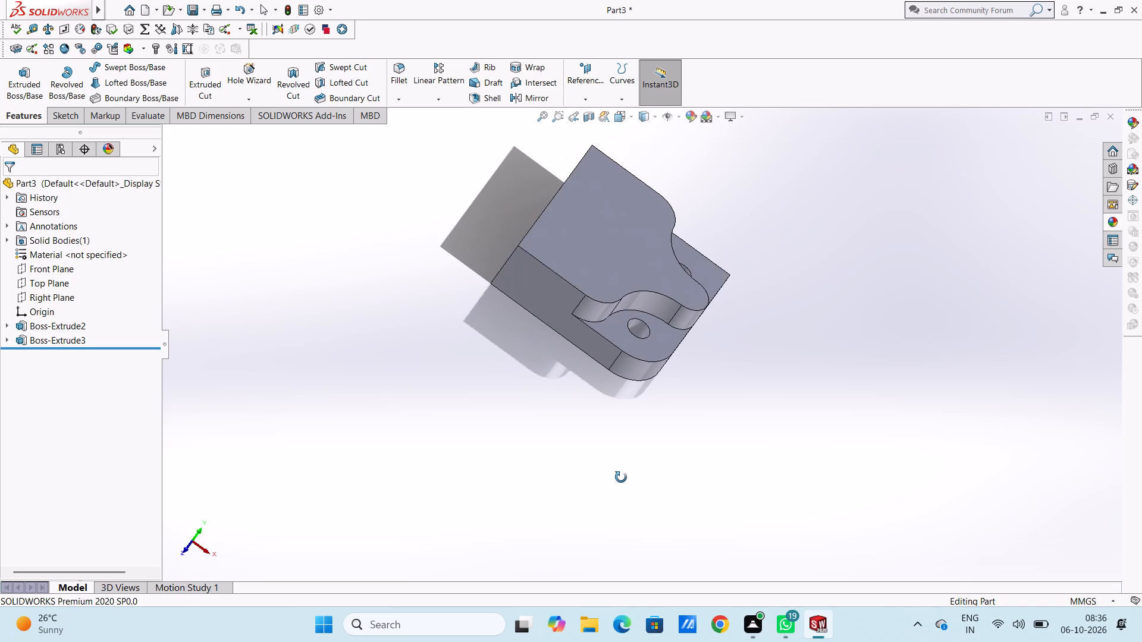
{"action": "middle_click_drag", "start_coordinate": [621, 477], "coordinate": [517, 472]}
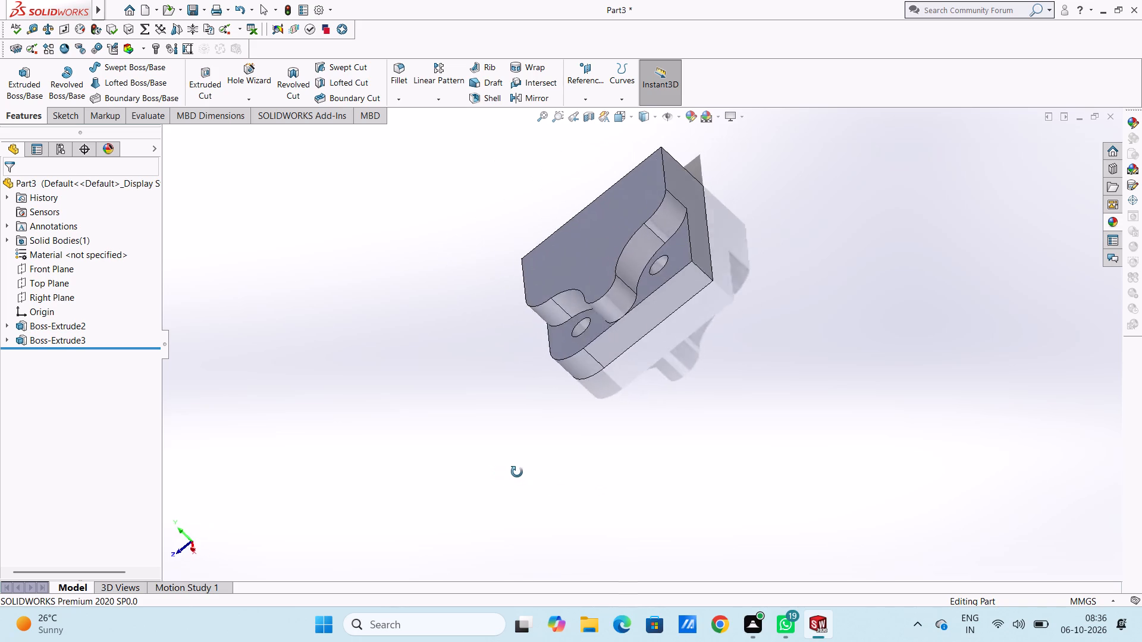
{"action": "middle_click_drag", "start_coordinate": [517, 472], "coordinate": [576, 477]}
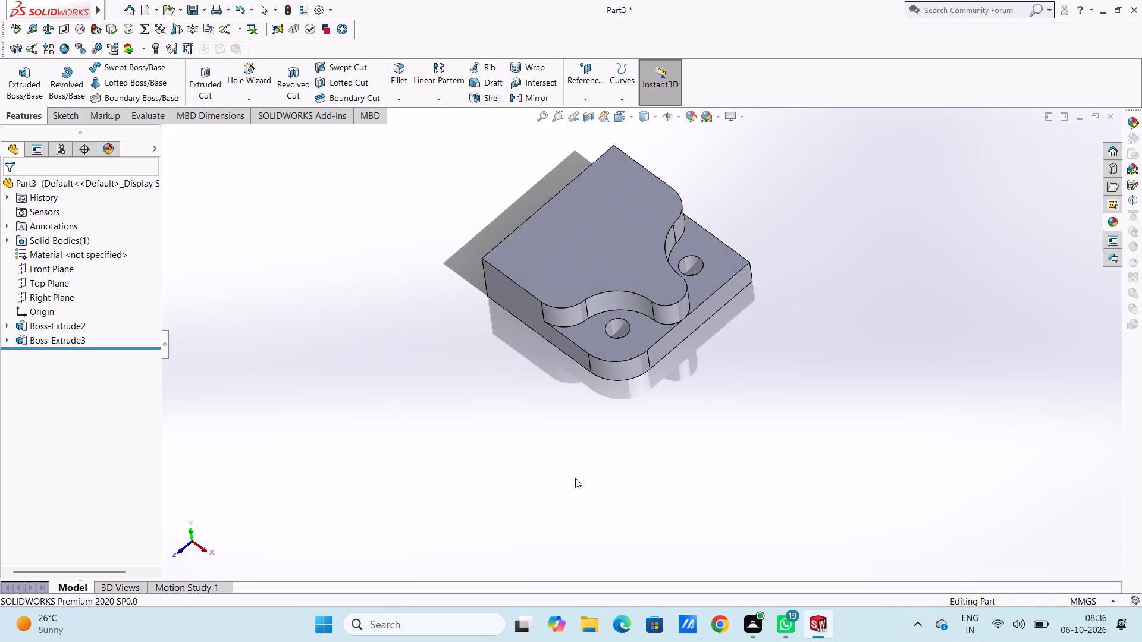
On the curved block's top face, sketch two concentric circles centred on the origin with radii of 20 mm and about 14 mm.
{"action": "key", "text": "ctrl+5"}
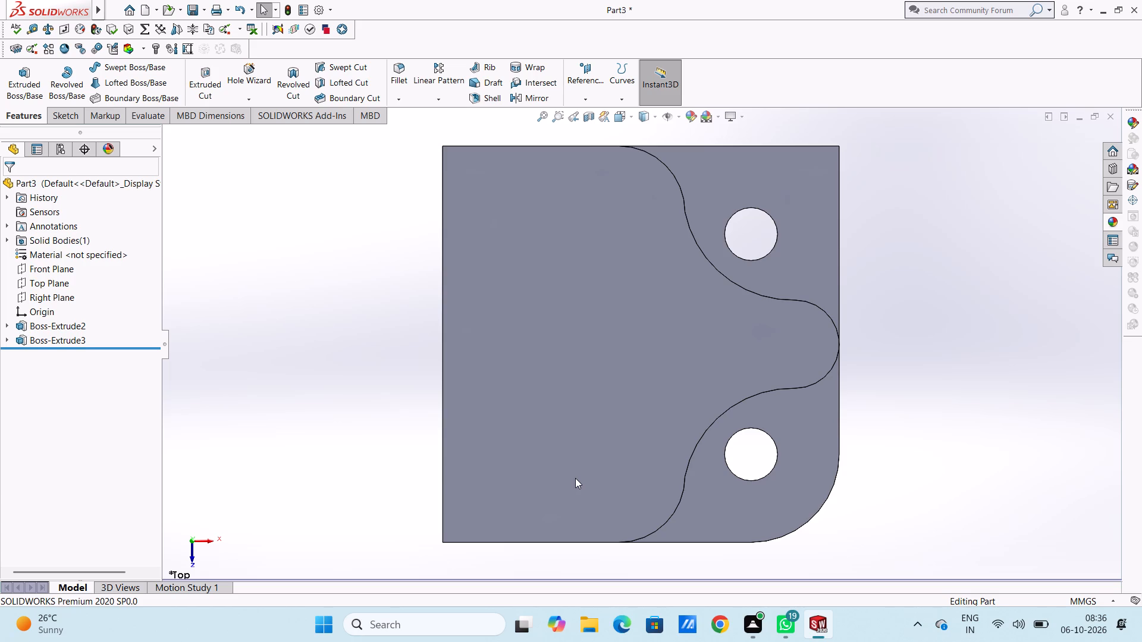
{"action": "scroll", "coordinate": [575, 478], "scroll_direction": "up", "scroll_amount": 3}
{"action": "left_click", "coordinate": [610, 360]}
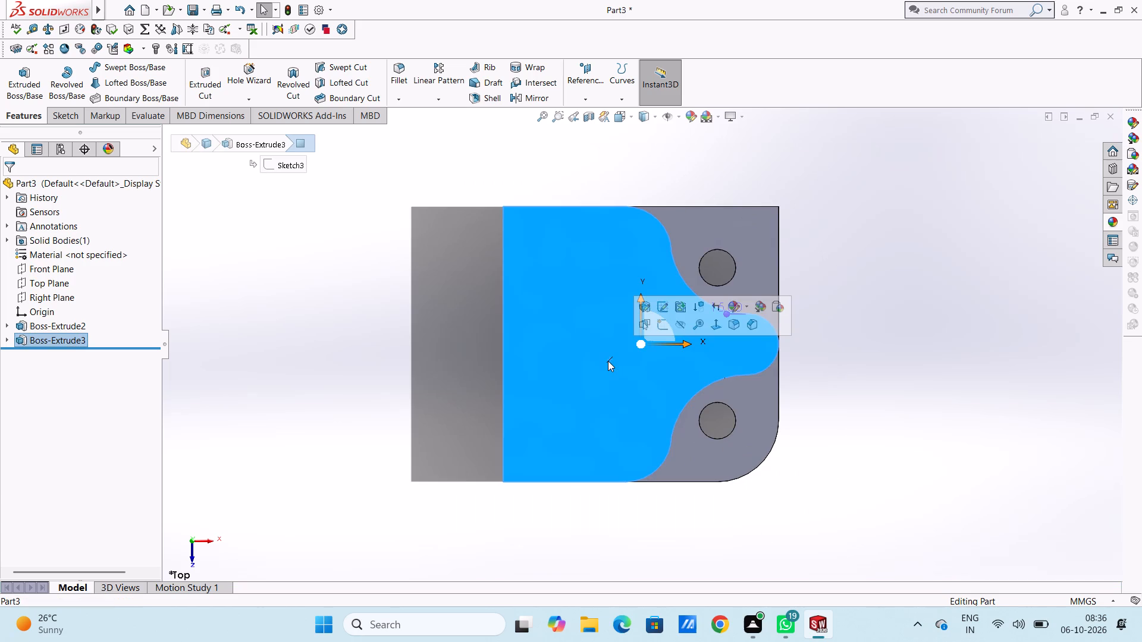
{"action": "left_click", "coordinate": [662, 328]}
{"action": "left_click", "coordinate": [384, 389]}
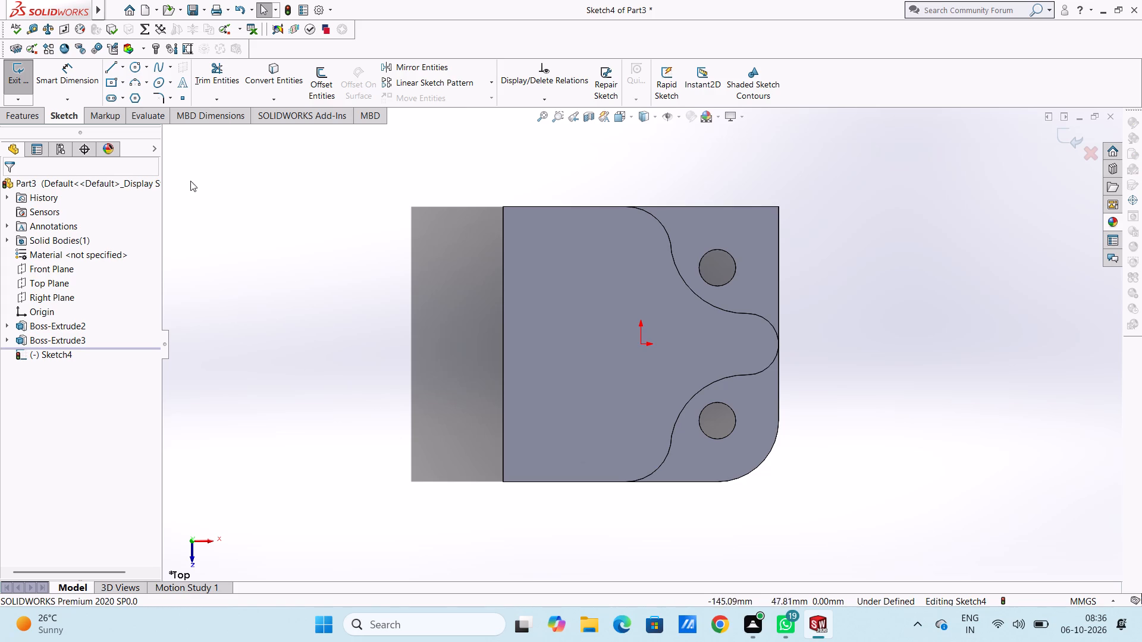
{"action": "left_click", "coordinate": [137, 66]}
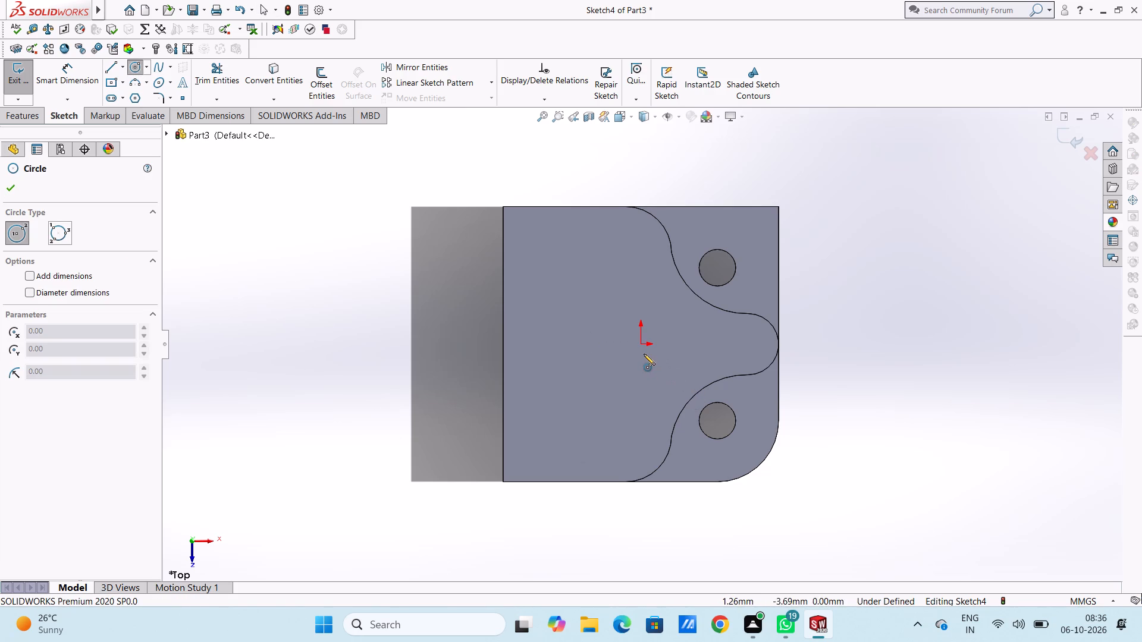
{"action": "left_click", "coordinate": [640, 344]}
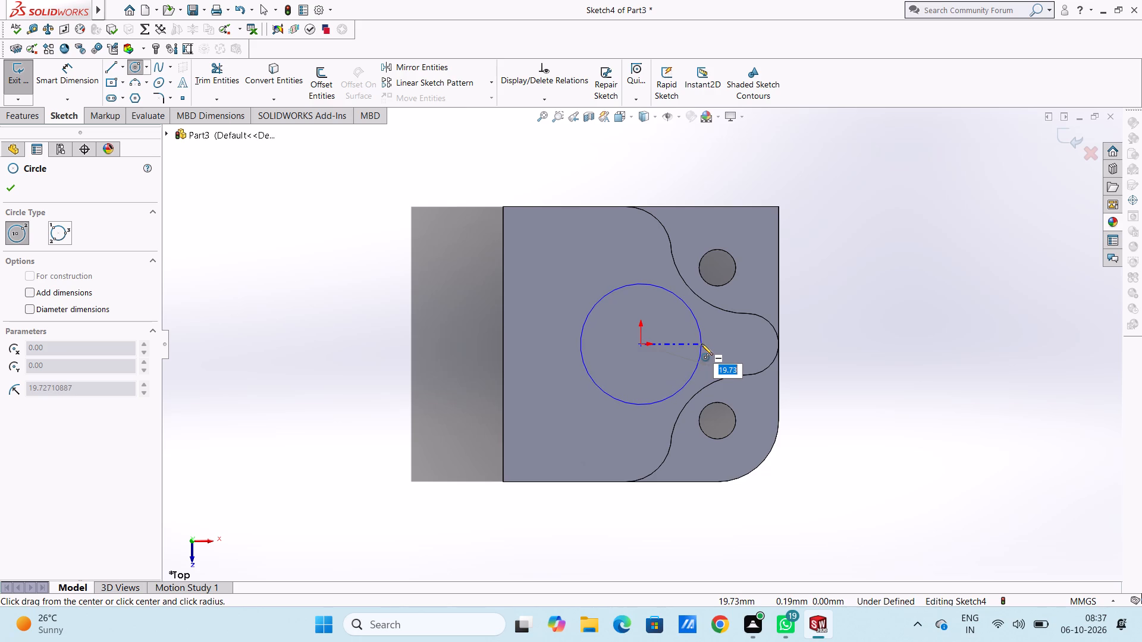
{"action": "type", "text": "20"}
{"action": "key", "text": "Return"}
{"action": "left_click", "coordinate": [641, 342]}
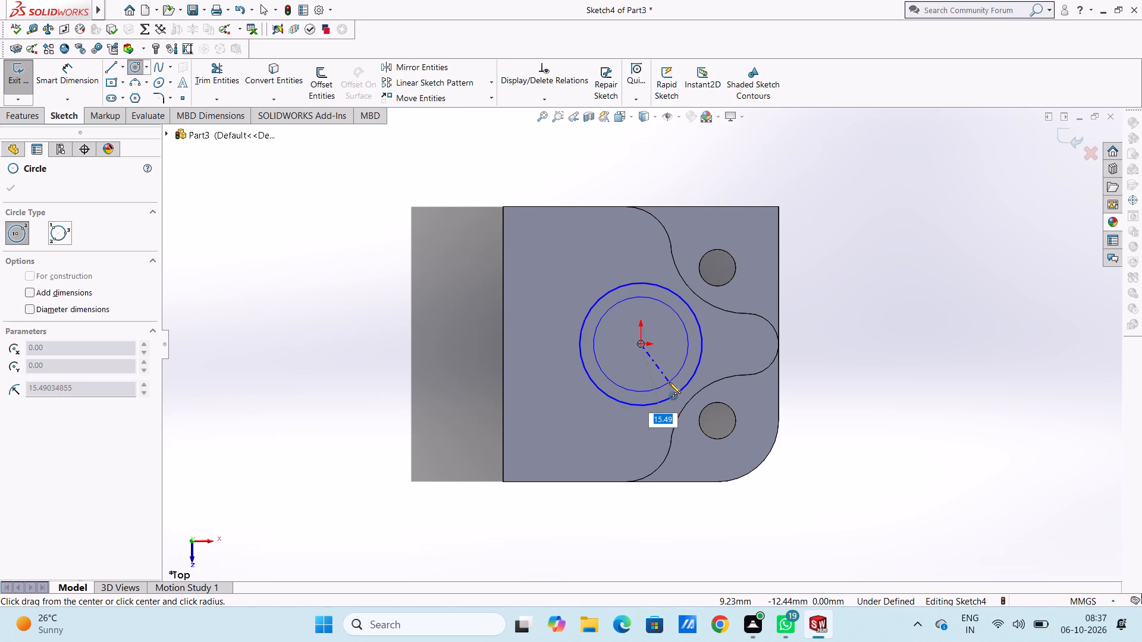
{"action": "left_click", "coordinate": [667, 378]}
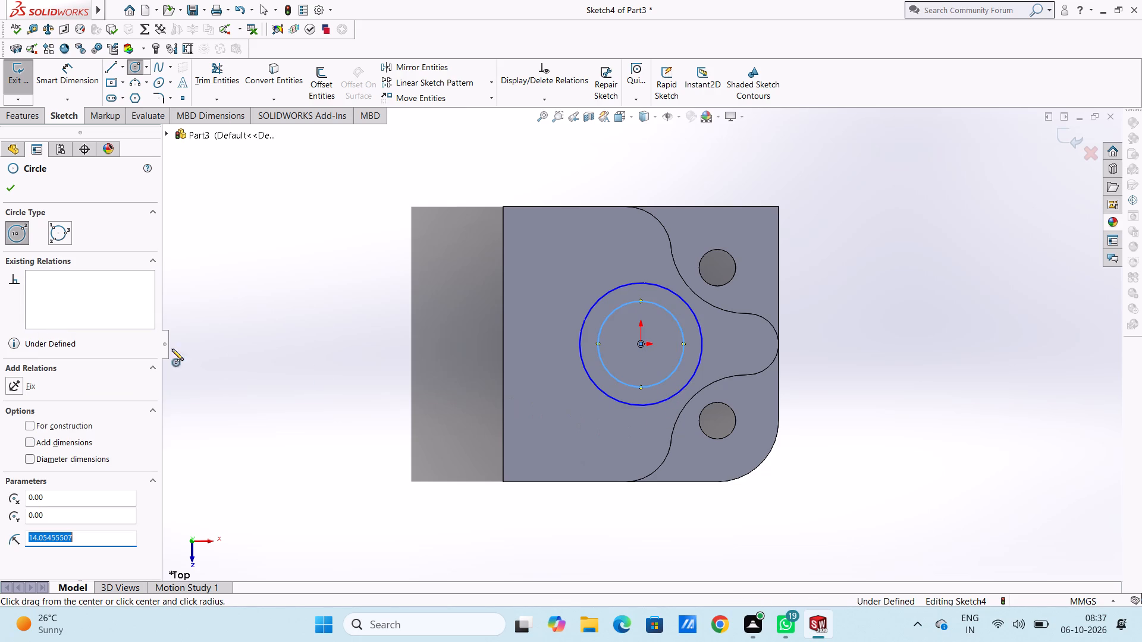
{"action": "left_click", "coordinate": [13, 191]}
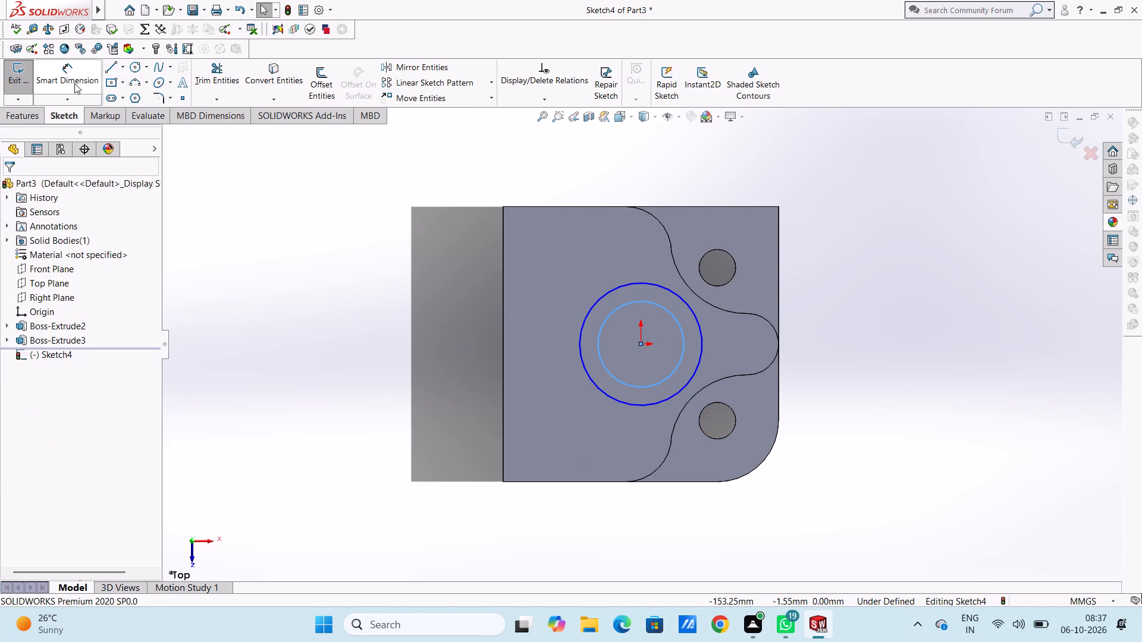
Dimension the outer circle's diameter as 40 mm and the inner circle's diameter as 30 mm.
{"action": "left_click", "coordinate": [75, 81]}
{"action": "left_click", "coordinate": [692, 373]}
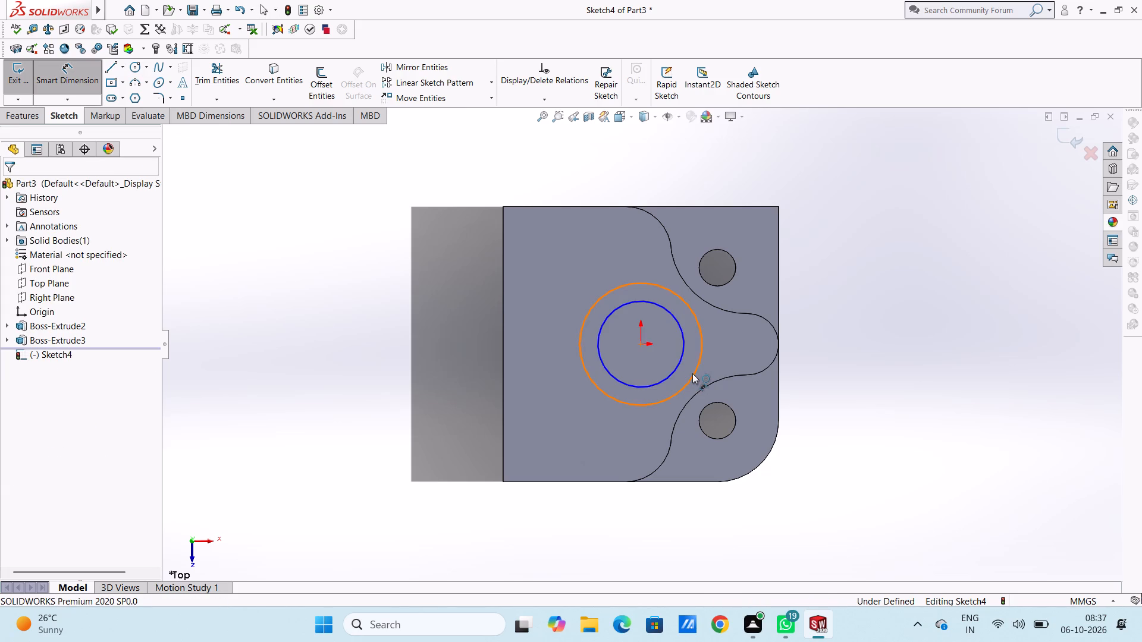
{"action": "left_click", "coordinate": [990, 493]}
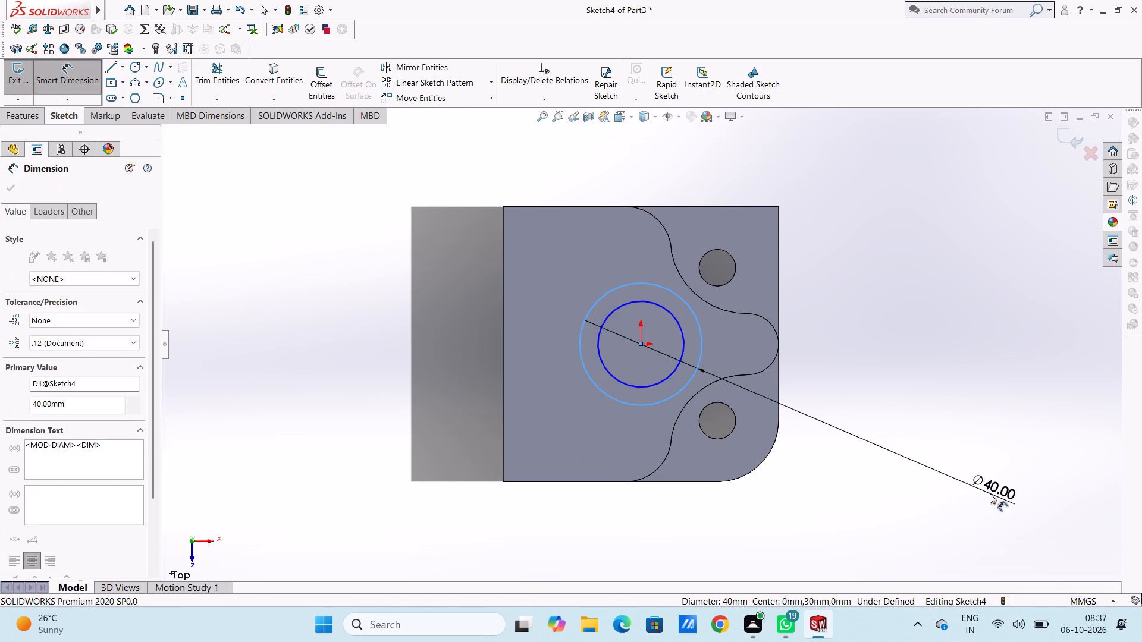
{"action": "left_click", "coordinate": [940, 472]}
{"action": "left_click", "coordinate": [911, 486]}
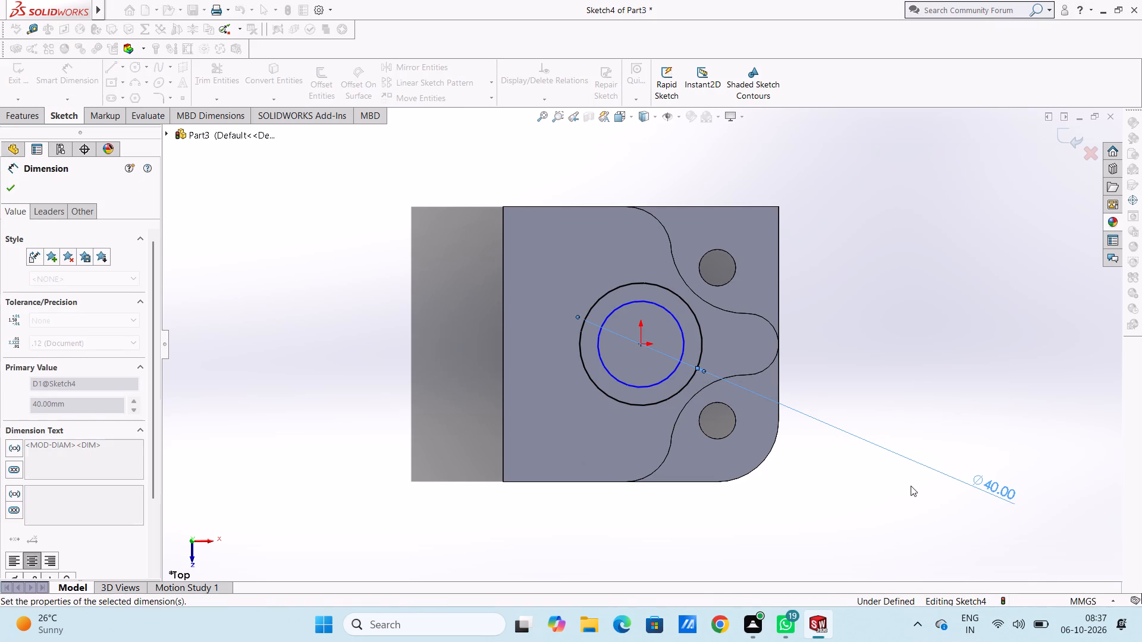
{"action": "left_click", "coordinate": [644, 387]}
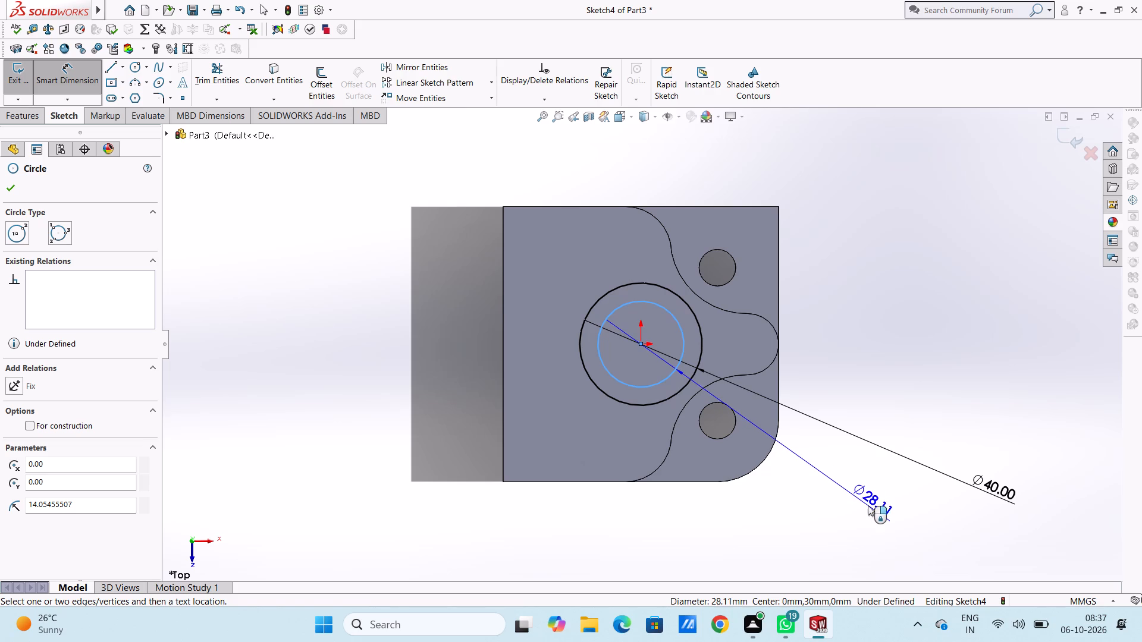
{"action": "left_click", "coordinate": [873, 486]}
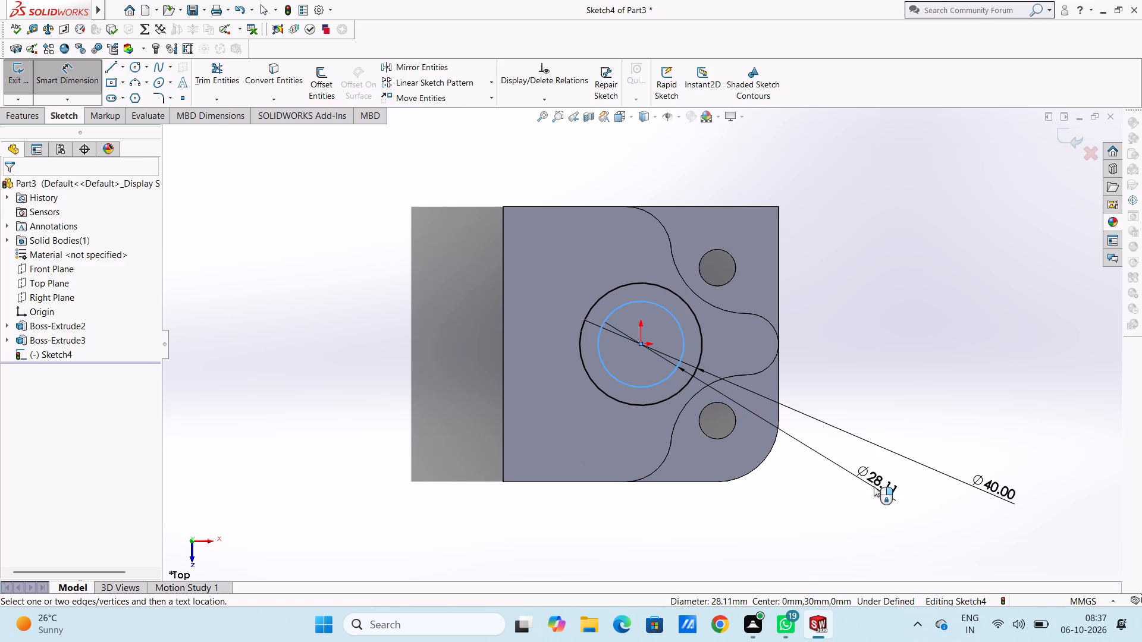
{"action": "type", "text": "30"}
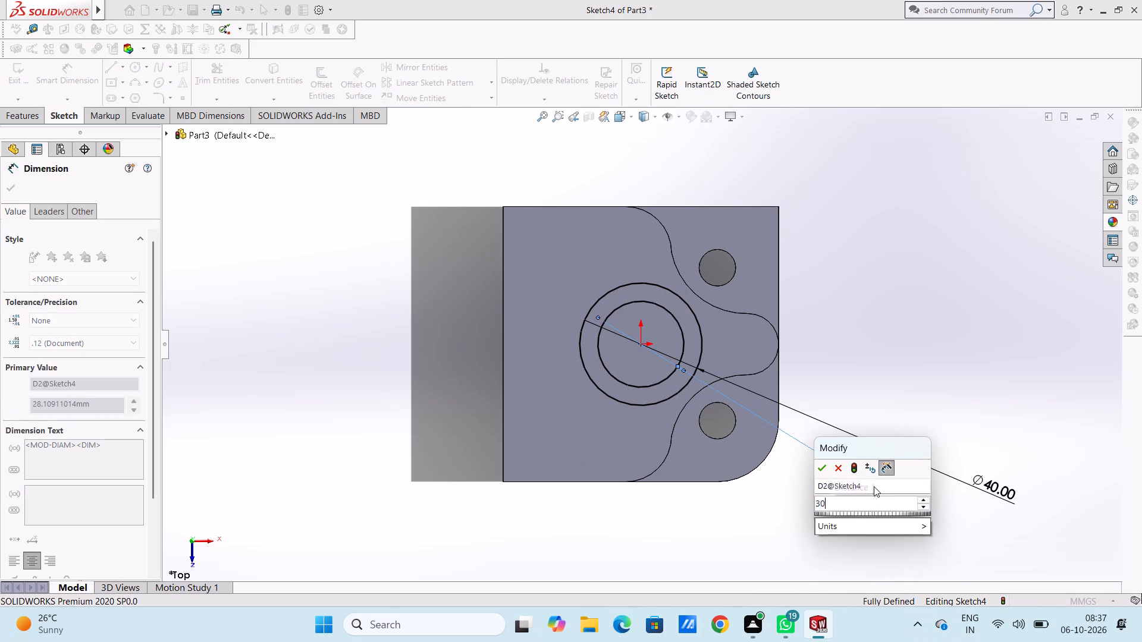
{"action": "key", "text": "Return"}
{"action": "left_click", "coordinate": [909, 346]}
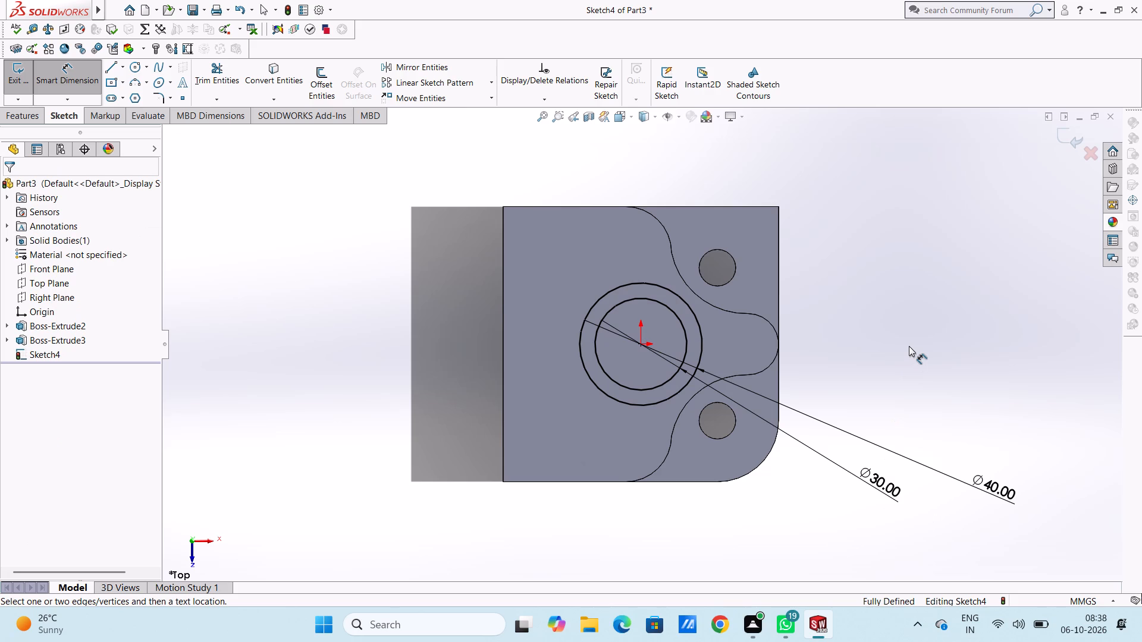
Extrude the ring between the two circles 10 mm blind from the sketch plane as a boss merged with the block.
{"action": "scroll", "coordinate": [864, 416], "scroll_direction": "up", "scroll_amount": 3}
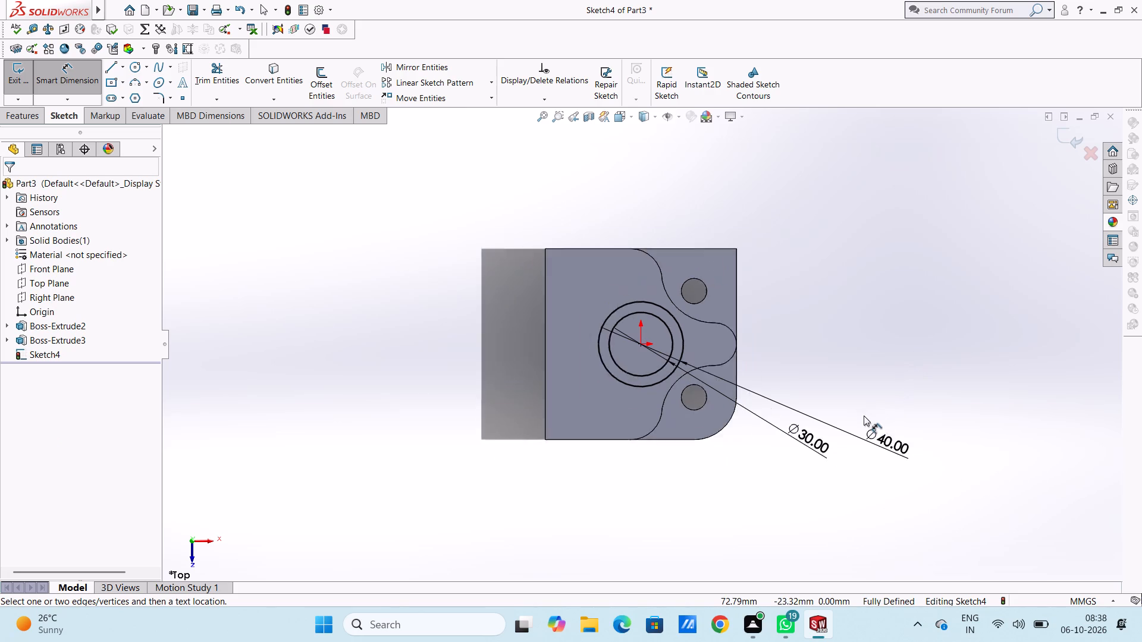
{"action": "scroll", "coordinate": [864, 416], "scroll_direction": "up", "scroll_amount": 2}
{"action": "middle_click_drag", "start_coordinate": [704, 497], "coordinate": [680, 359]}
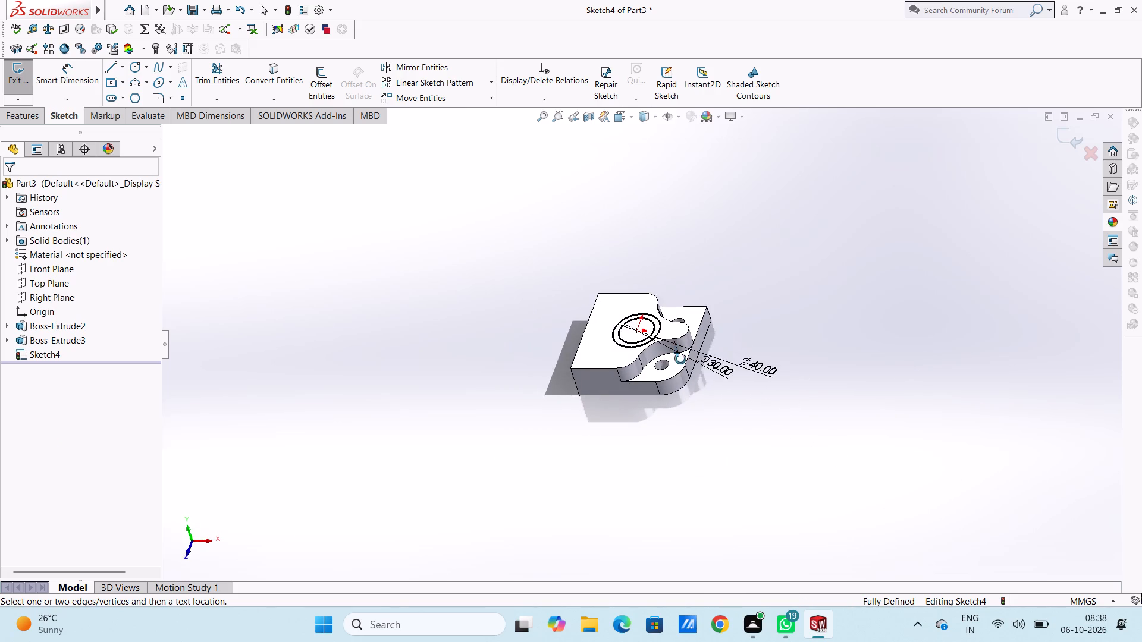
{"action": "middle_click_drag", "start_coordinate": [680, 359], "coordinate": [683, 373]}
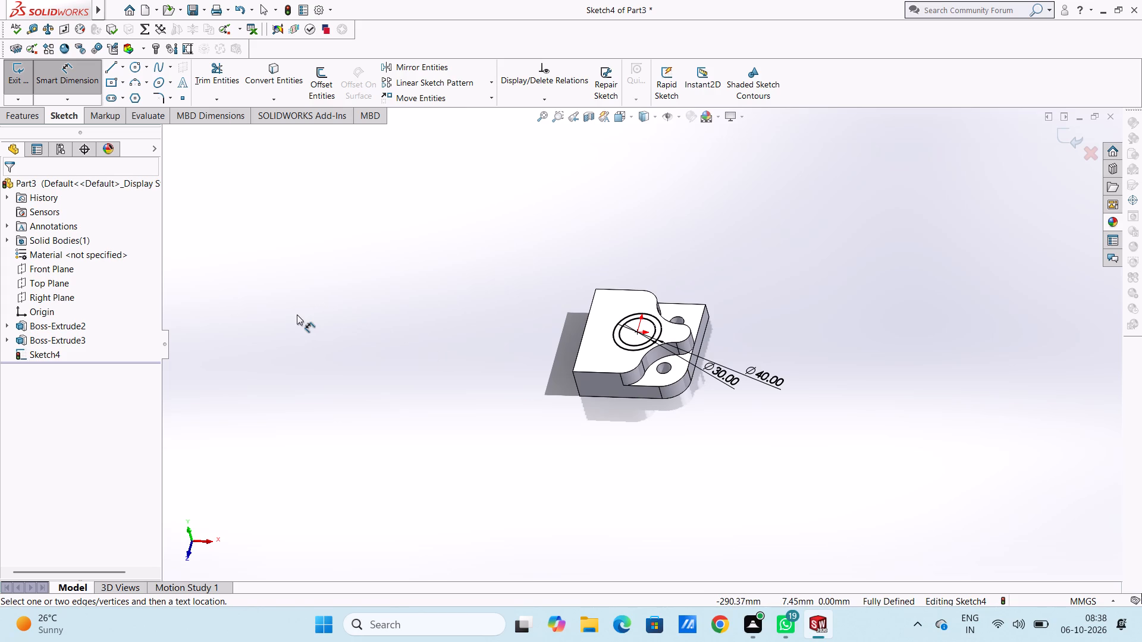
{"action": "left_click", "coordinate": [30, 113]}
{"action": "left_click", "coordinate": [24, 80]}
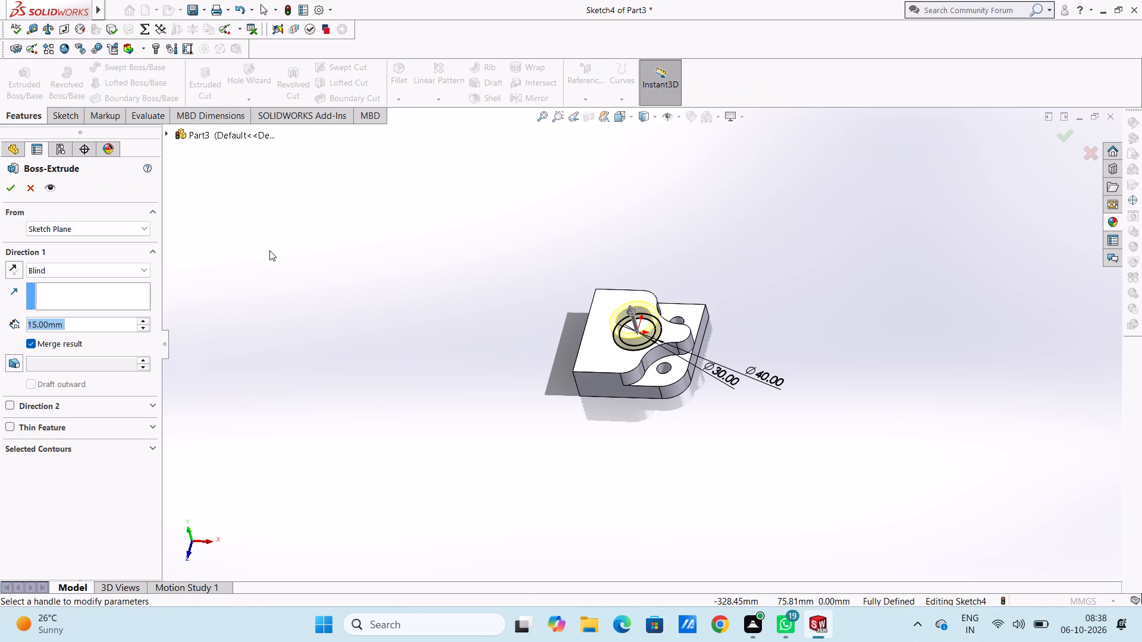
{"action": "type", "text": "10"}
{"action": "key", "text": "Return"}
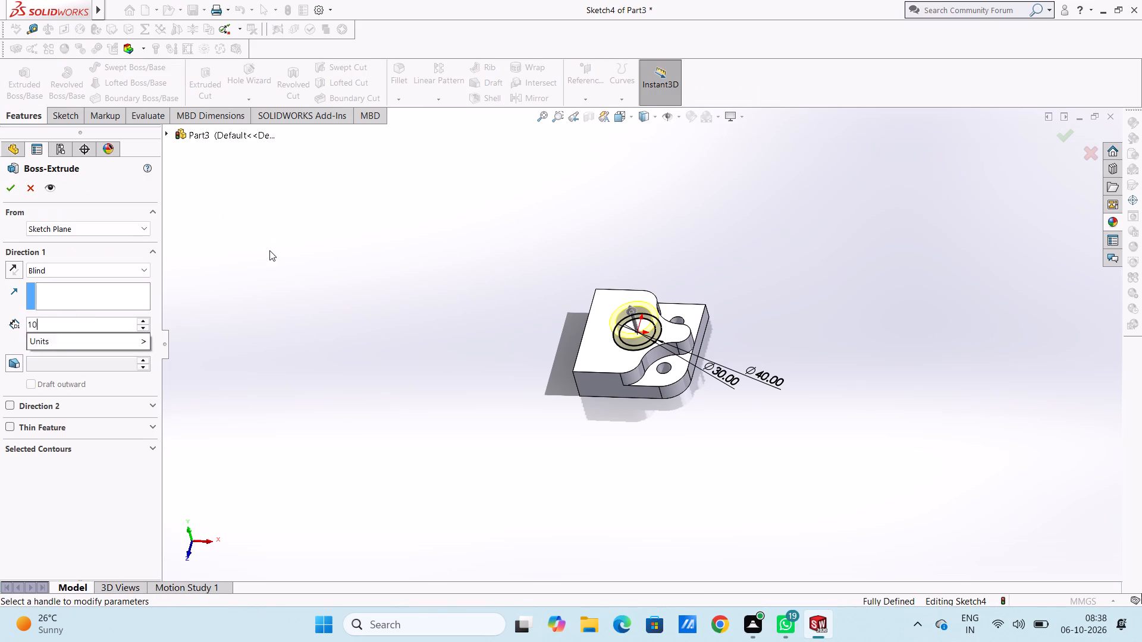
{"action": "left_click", "coordinate": [15, 194]}
{"action": "left_click", "coordinate": [268, 315]}
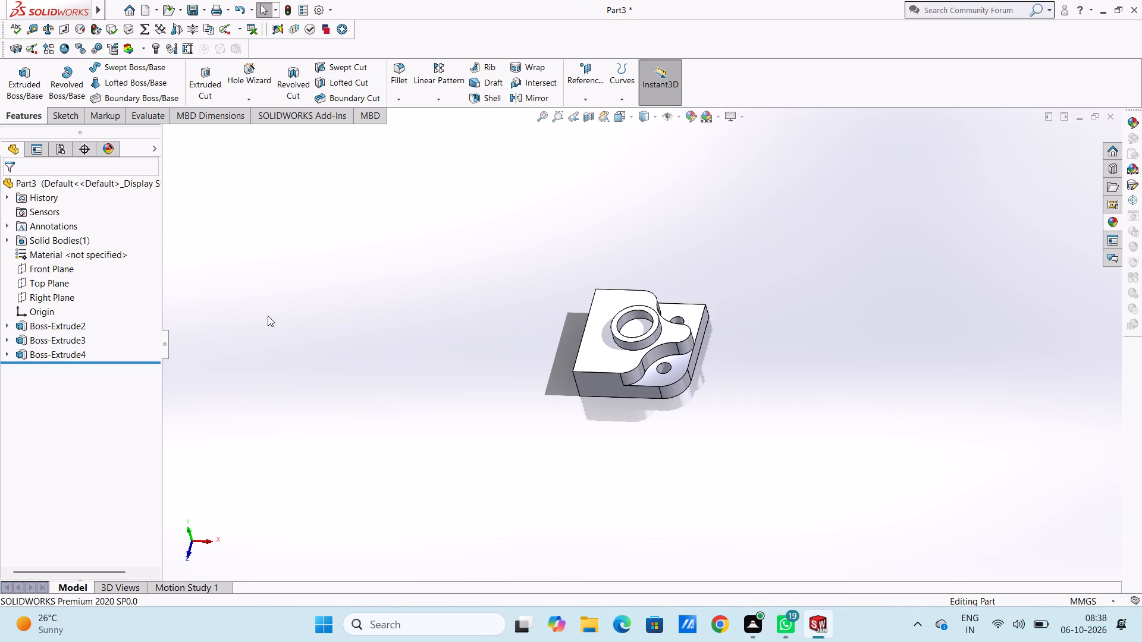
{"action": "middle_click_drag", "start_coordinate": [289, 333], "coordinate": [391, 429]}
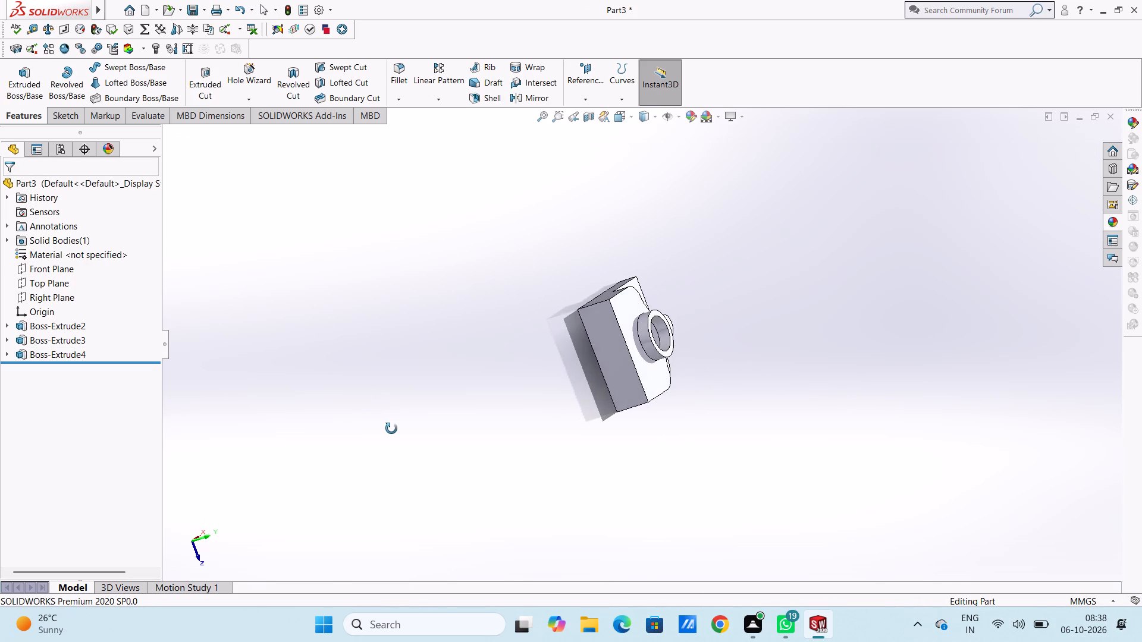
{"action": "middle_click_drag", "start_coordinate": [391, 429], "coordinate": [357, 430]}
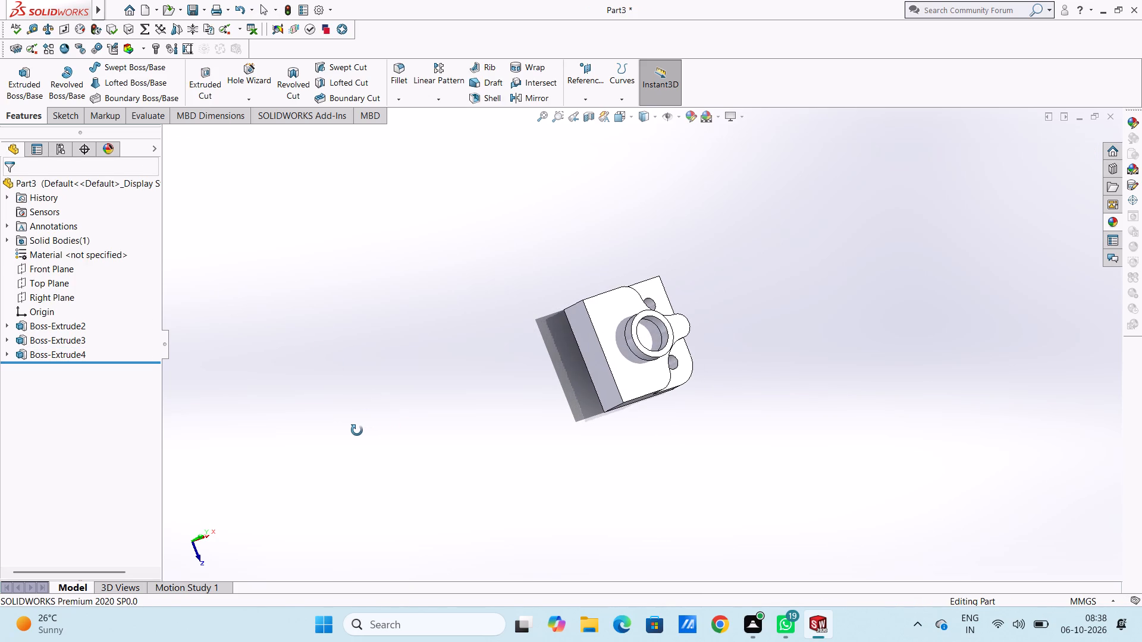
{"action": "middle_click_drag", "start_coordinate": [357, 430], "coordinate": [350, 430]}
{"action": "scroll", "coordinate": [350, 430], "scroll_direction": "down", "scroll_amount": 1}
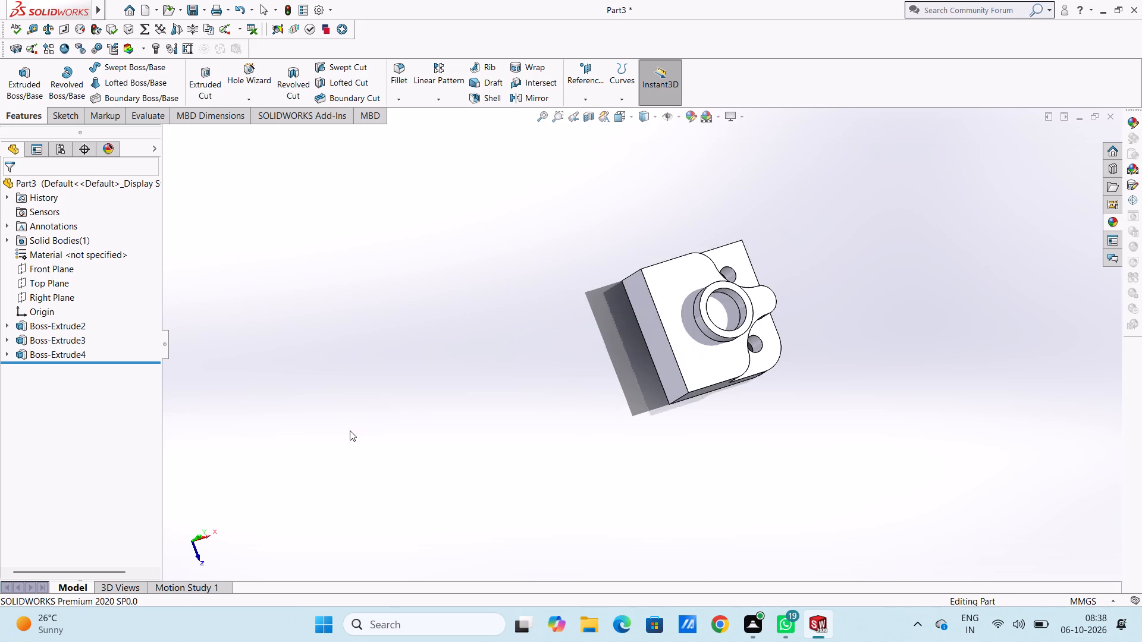
On the block's top face inside the ring boss, sketch a circle centred on the origin with a 15 mm radius.
{"action": "key", "text": "ctrl+6"}
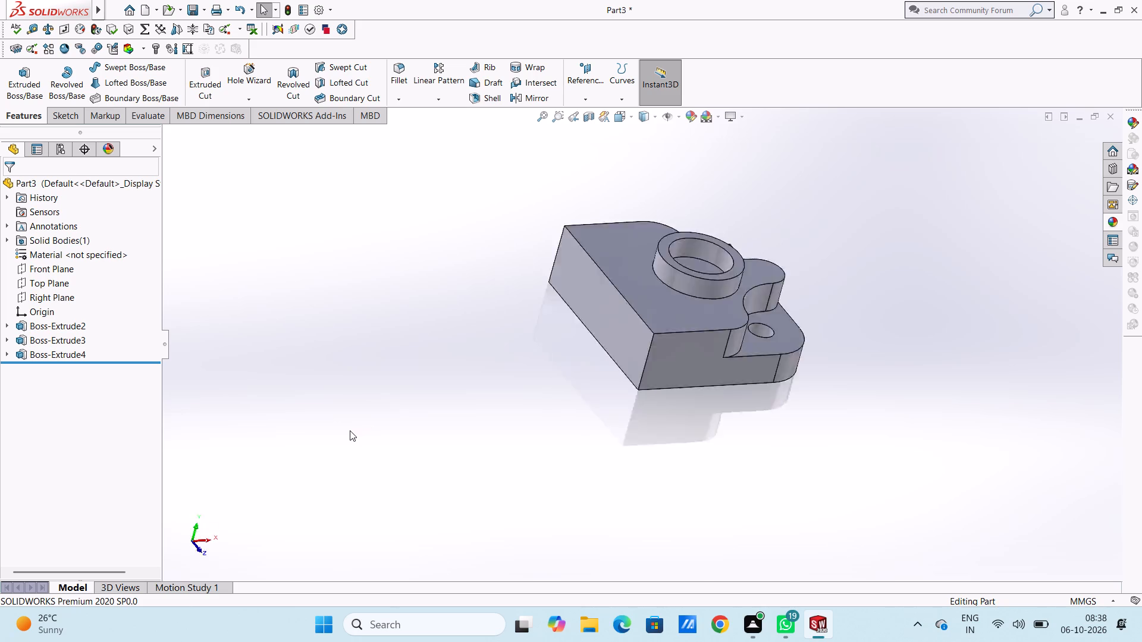
{"action": "key", "text": "ctrl+5"}
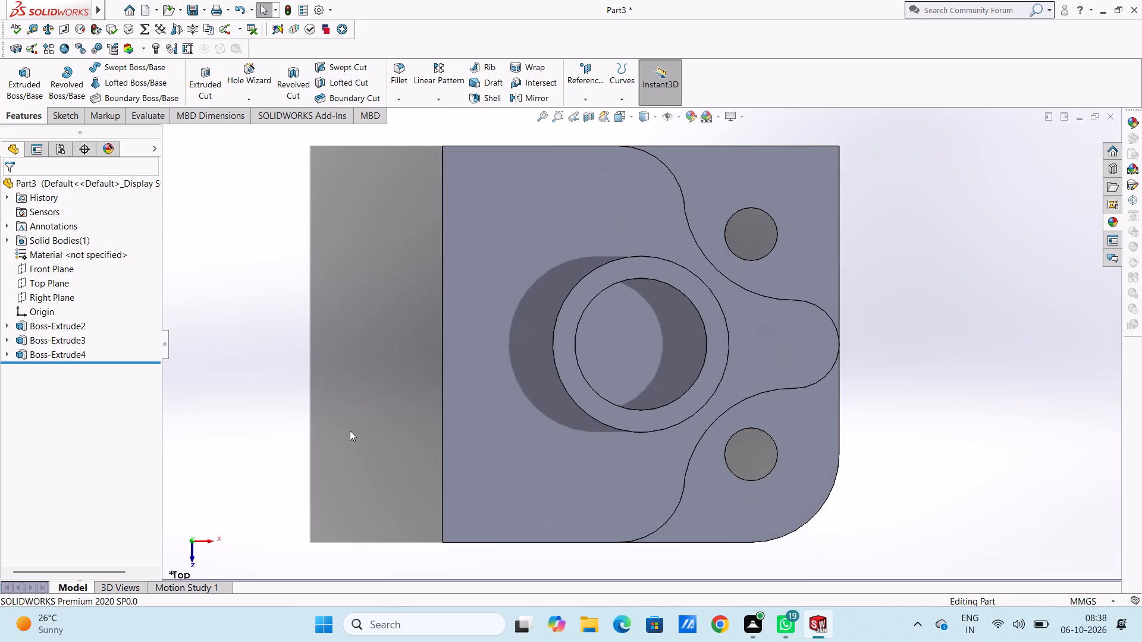
{"action": "left_click", "coordinate": [624, 338]}
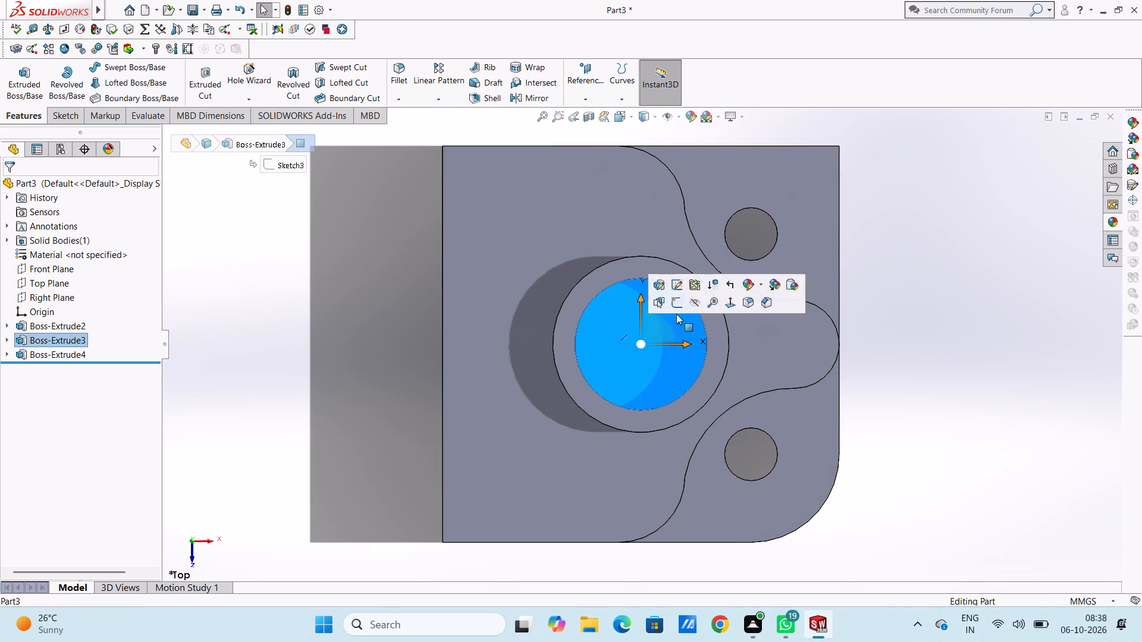
{"action": "left_click", "coordinate": [680, 310]}
{"action": "left_click", "coordinate": [393, 362]}
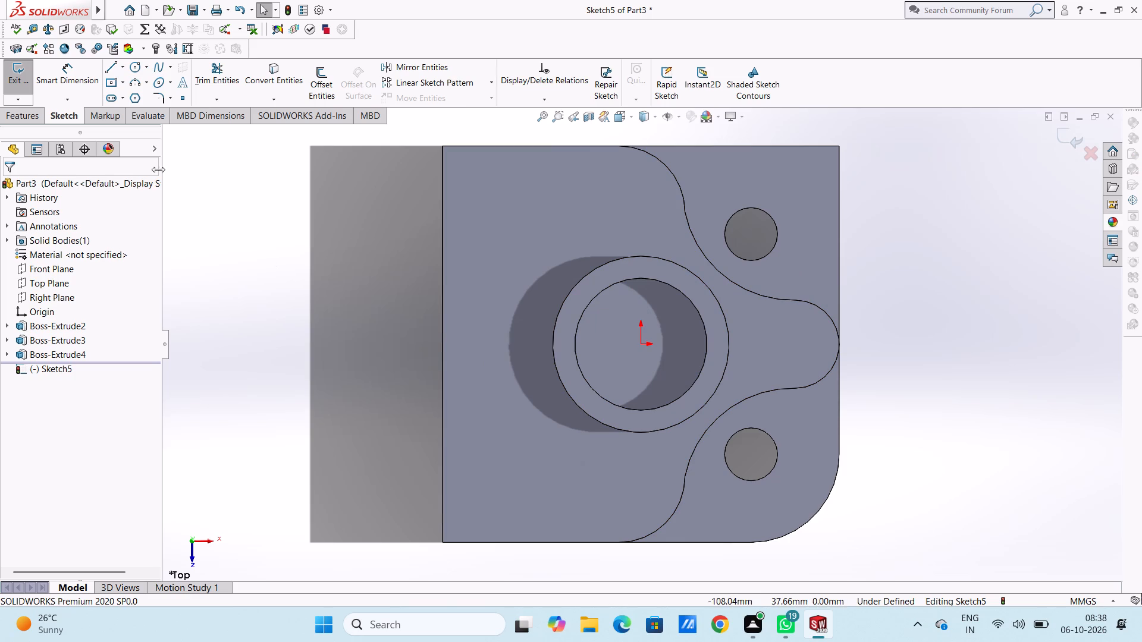
{"action": "left_click", "coordinate": [133, 65]}
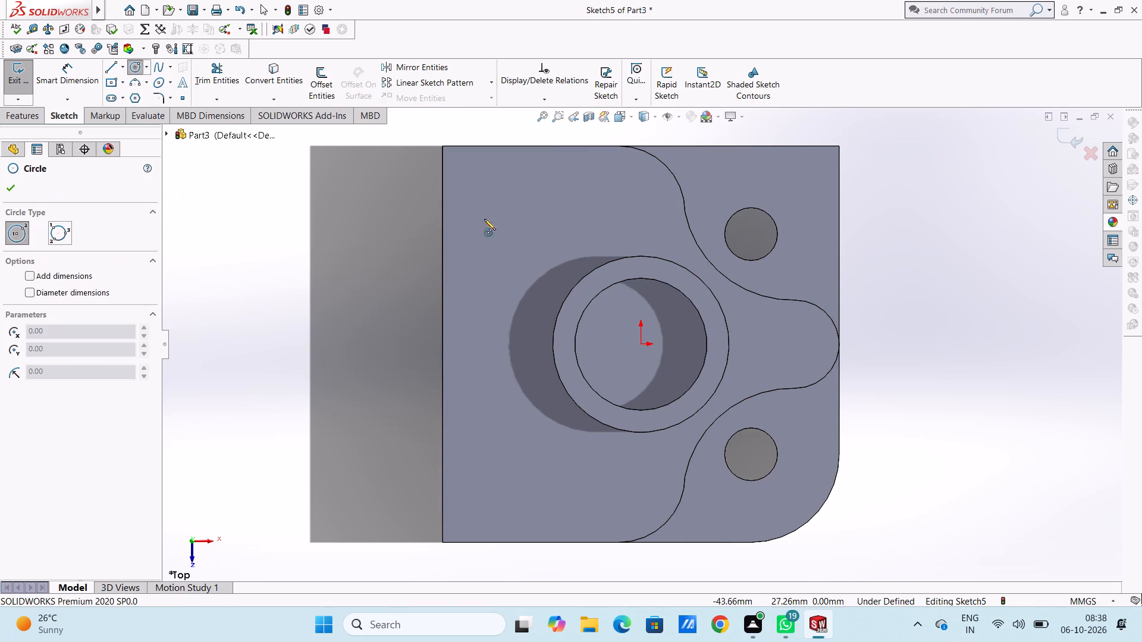
{"action": "left_click", "coordinate": [641, 342]}
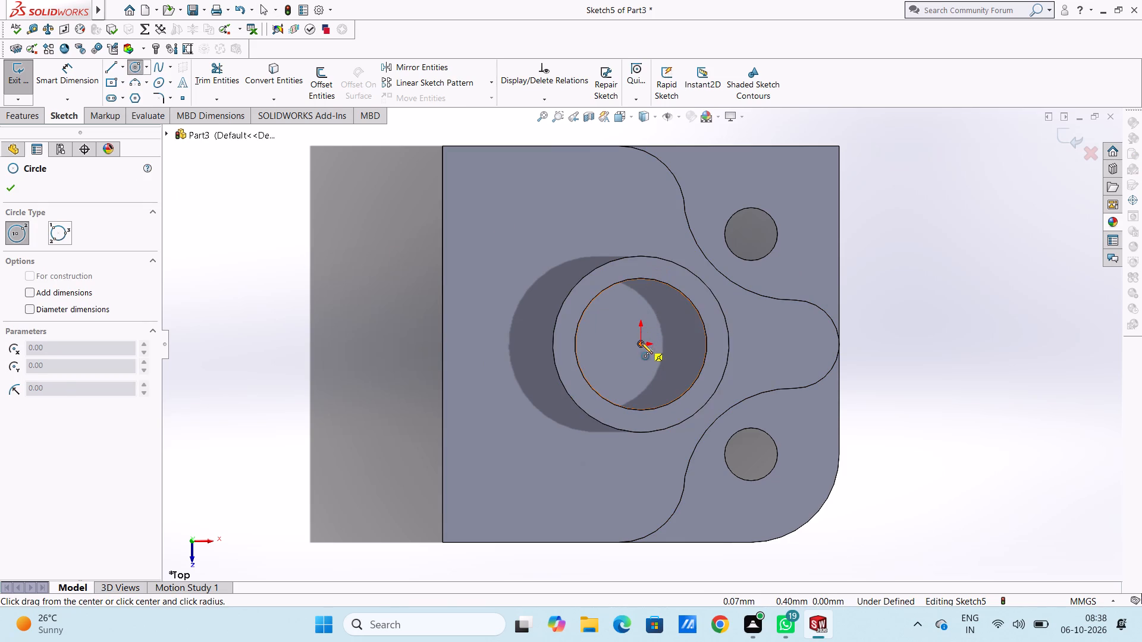
{"action": "left_click", "coordinate": [605, 286]}
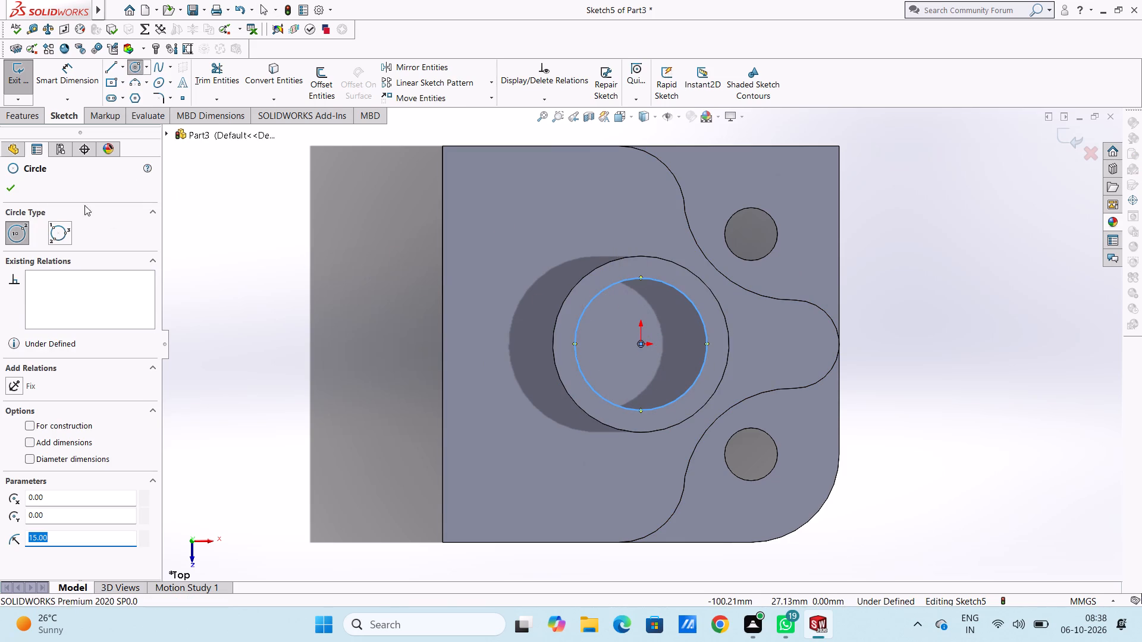
{"action": "left_click", "coordinate": [15, 193]}
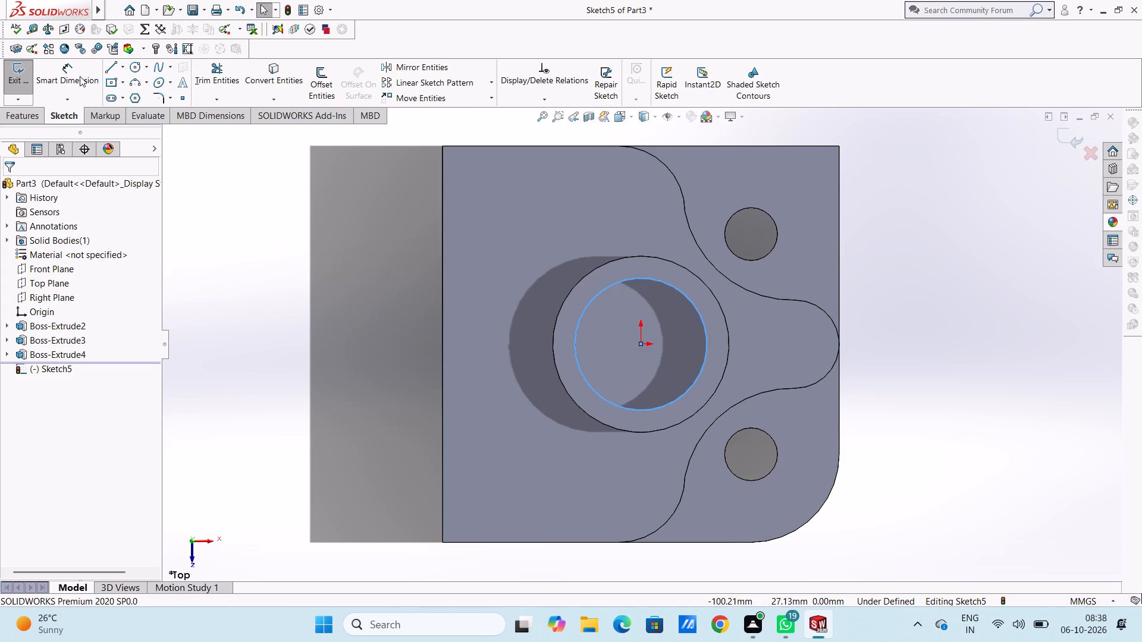
Dimension the new circle's diameter as 30 mm.
{"action": "left_click", "coordinate": [80, 76]}
{"action": "left_click", "coordinate": [600, 294]}
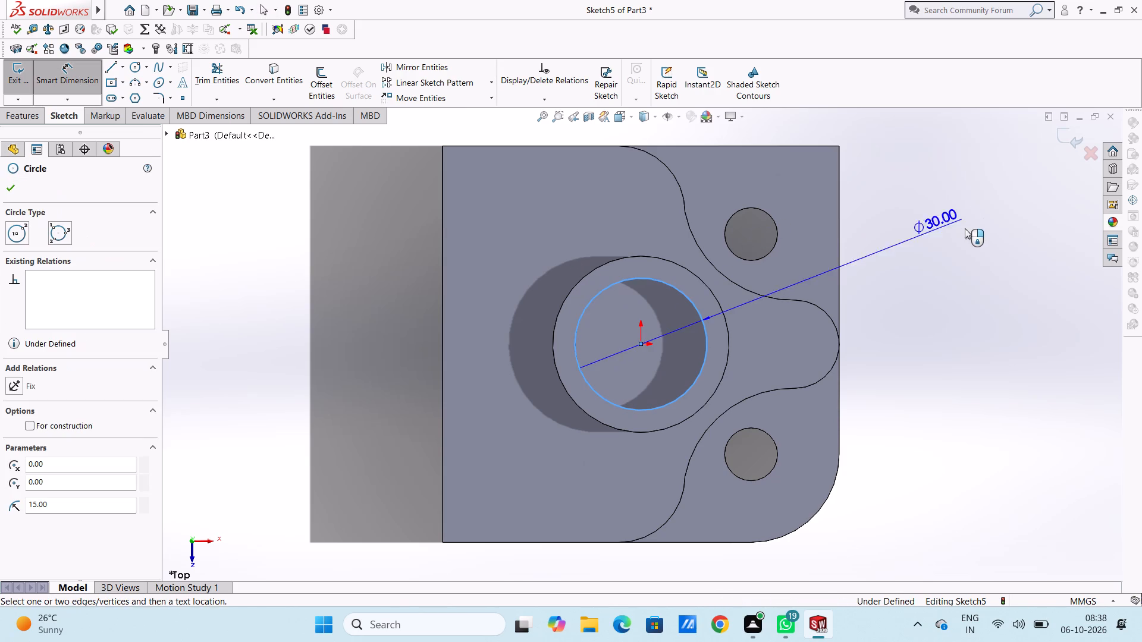
{"action": "left_click", "coordinate": [967, 229]}
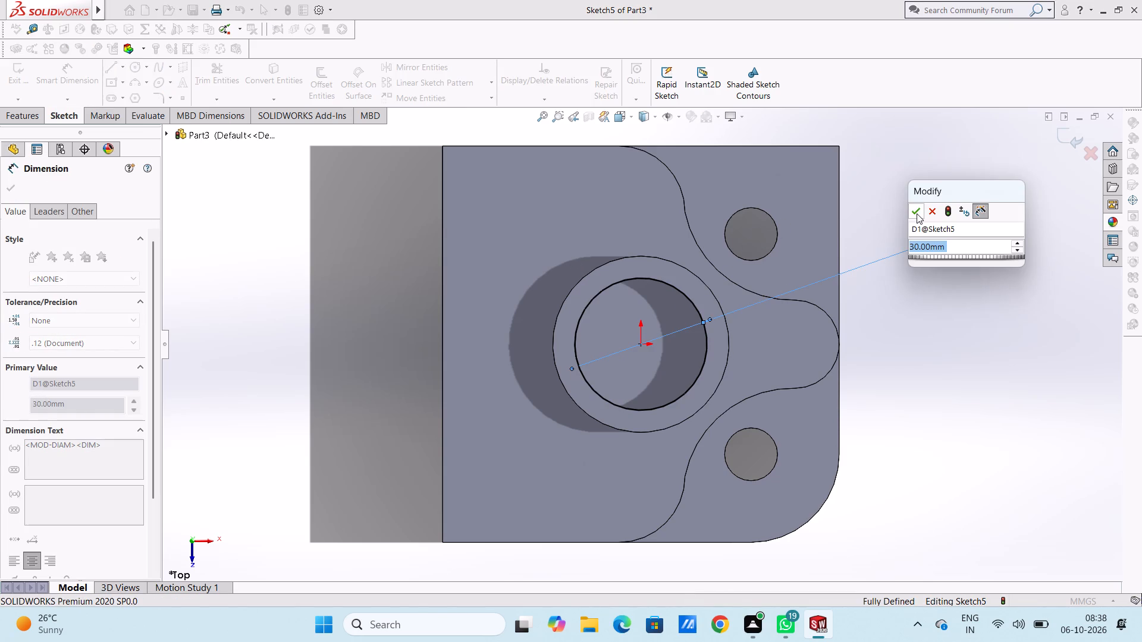
{"action": "left_click", "coordinate": [916, 213]}
{"action": "left_click", "coordinate": [911, 207]}
{"action": "scroll", "coordinate": [917, 275], "scroll_direction": "up", "scroll_amount": 4}
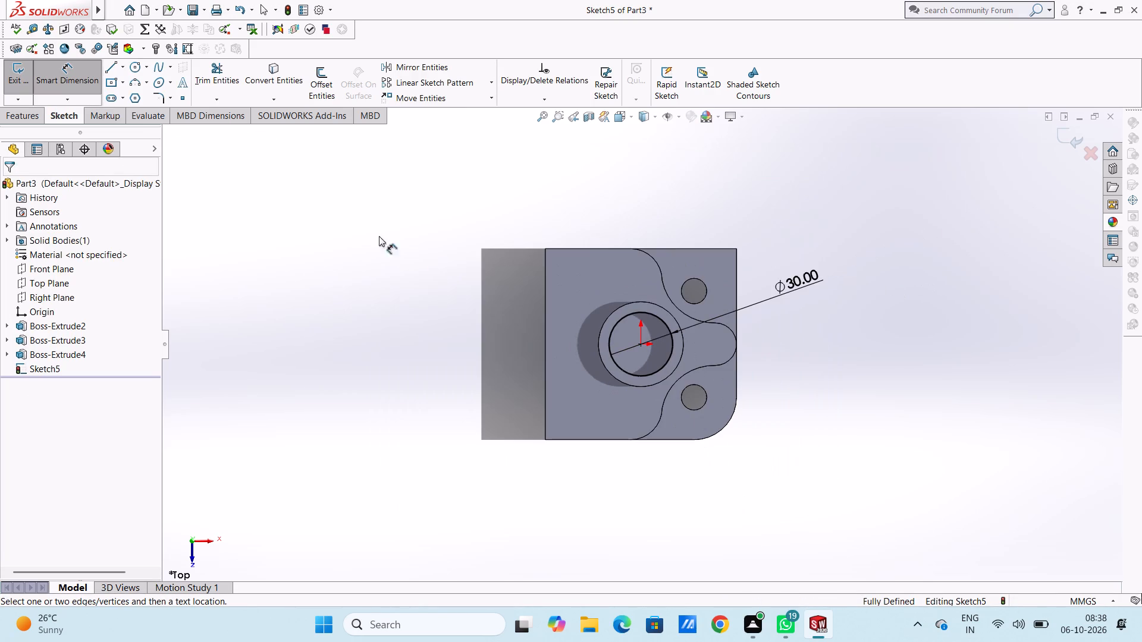
{"action": "left_click", "coordinate": [80, 77]}
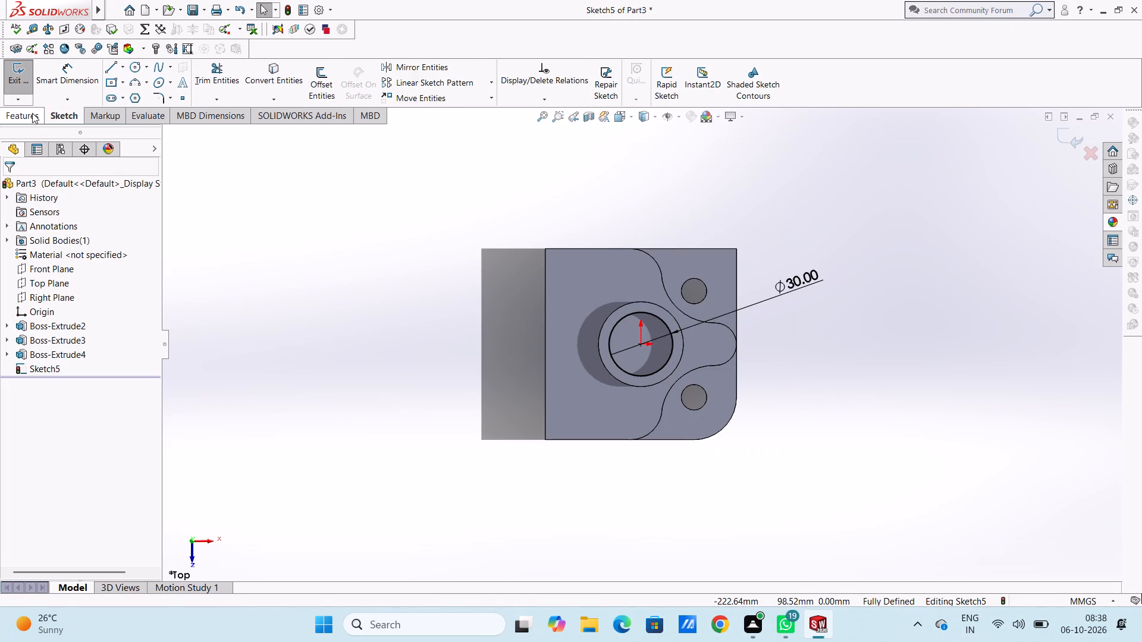
Cut-extrude the circle Through All from the sketch plane, boring through the block and plate.
{"action": "left_click", "coordinate": [32, 113]}
{"action": "left_click", "coordinate": [207, 81]}
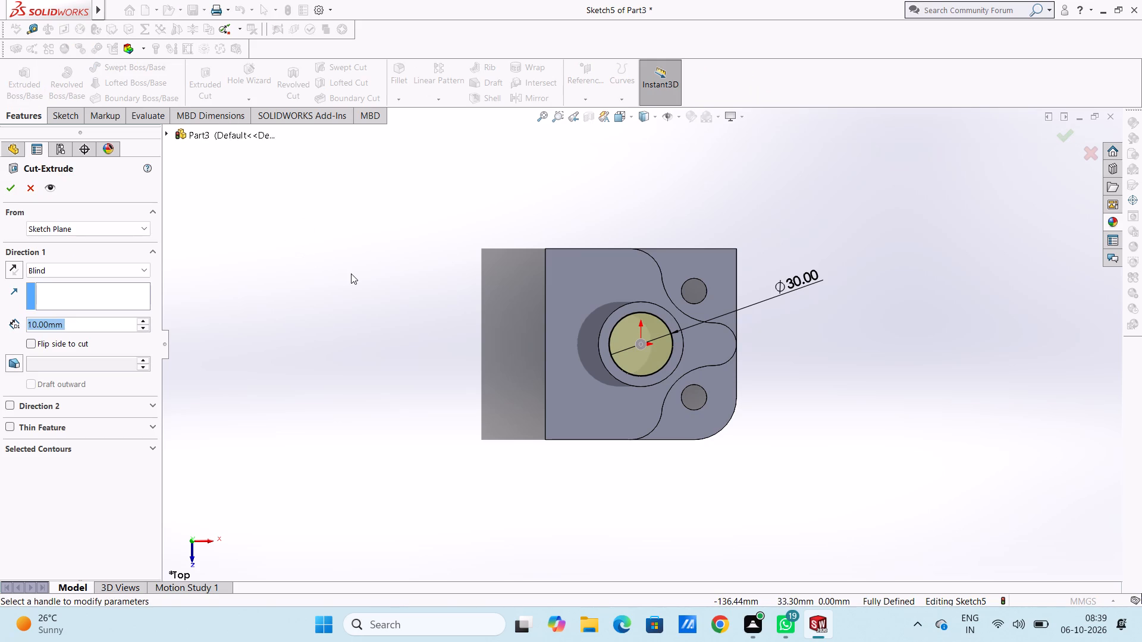
{"action": "middle_click_drag", "start_coordinate": [451, 218], "coordinate": [420, 237]}
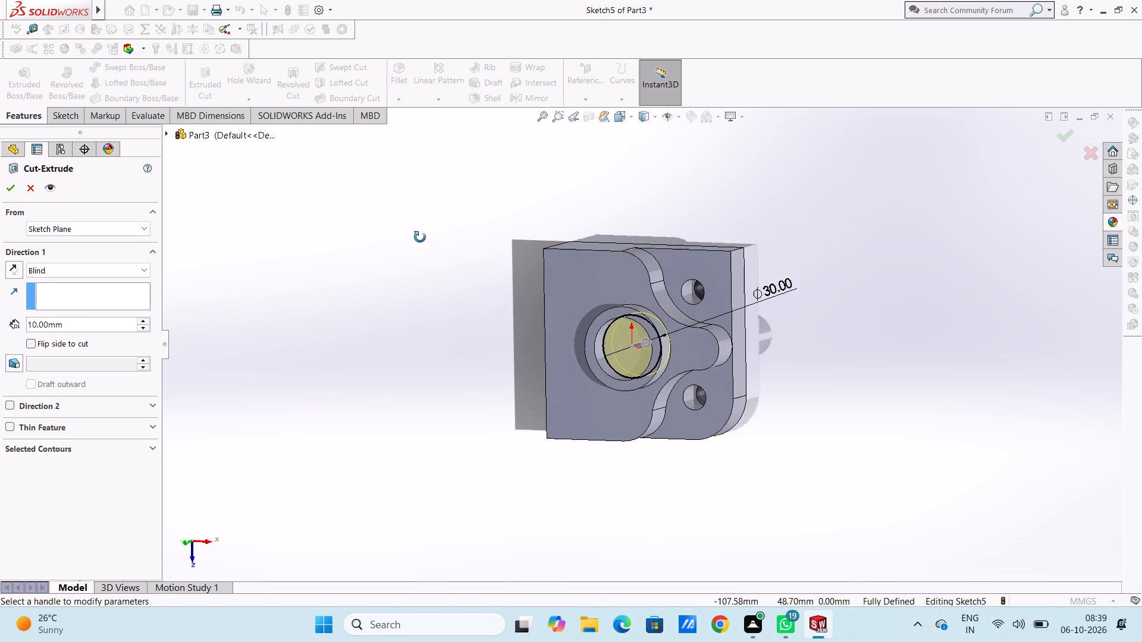
{"action": "middle_click_drag", "start_coordinate": [420, 237], "coordinate": [410, 280]}
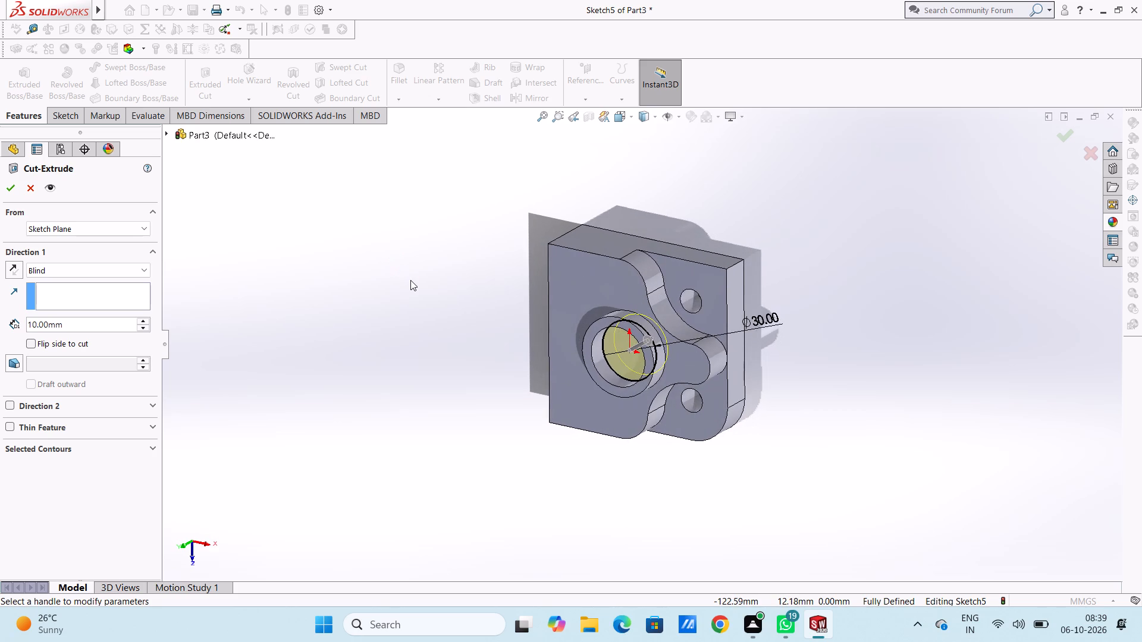
{"action": "left_click", "coordinate": [89, 265]}
{"action": "left_click", "coordinate": [90, 293]}
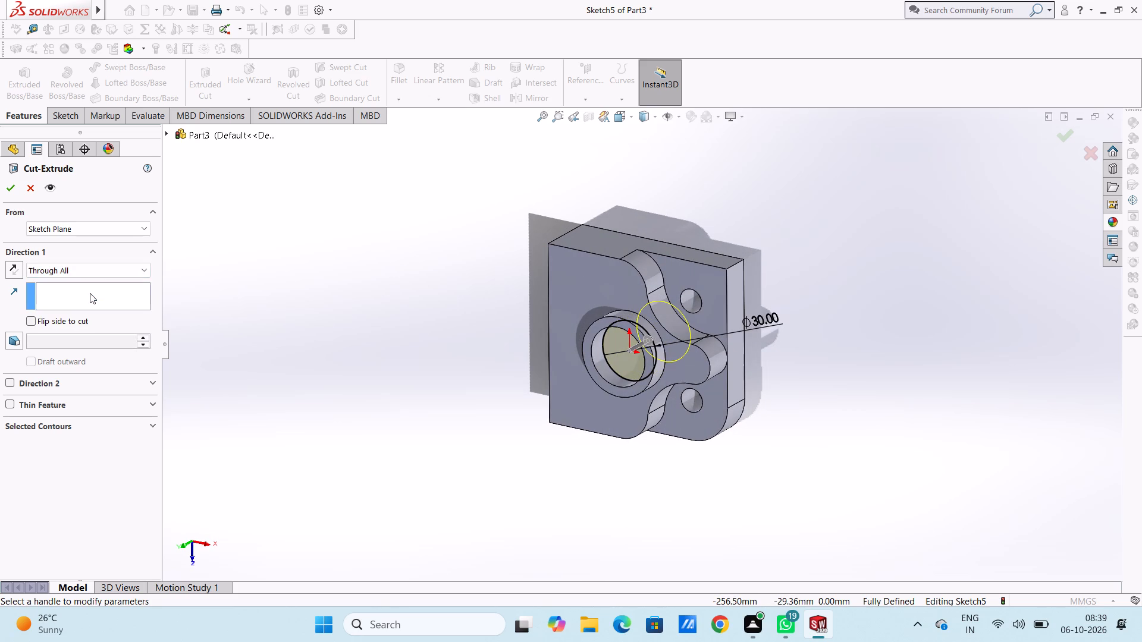
{"action": "left_click", "coordinate": [5, 183]}
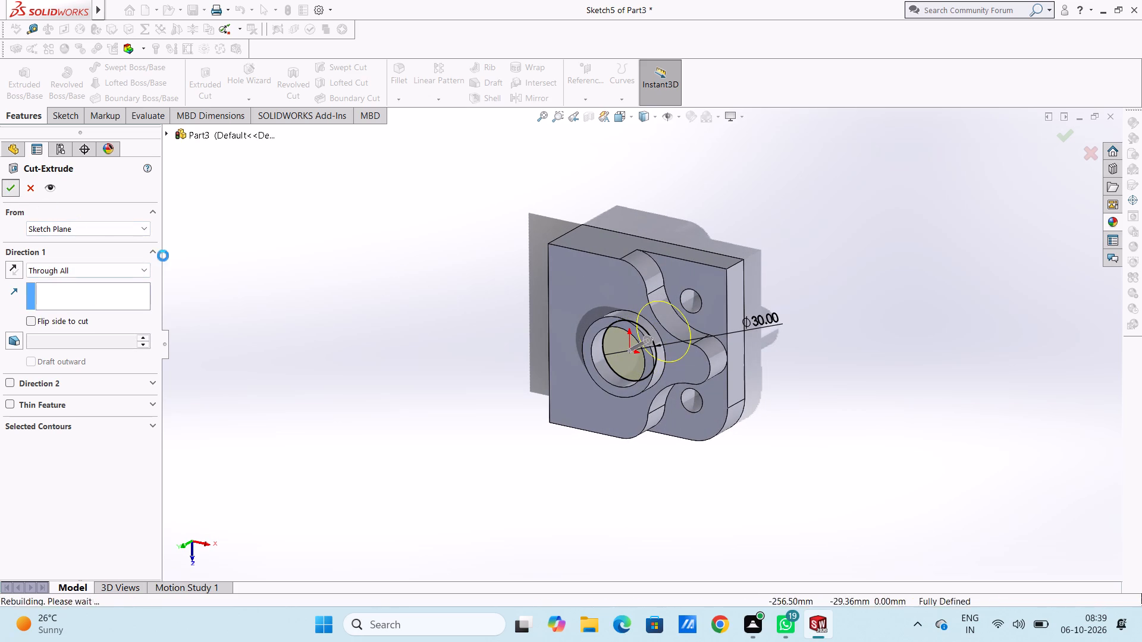
{"action": "left_click", "coordinate": [298, 295]}
Examine the central bore, ring boss and plate holes from several angles.
{"action": "middle_click_drag", "start_coordinate": [372, 337], "coordinate": [374, 337]}
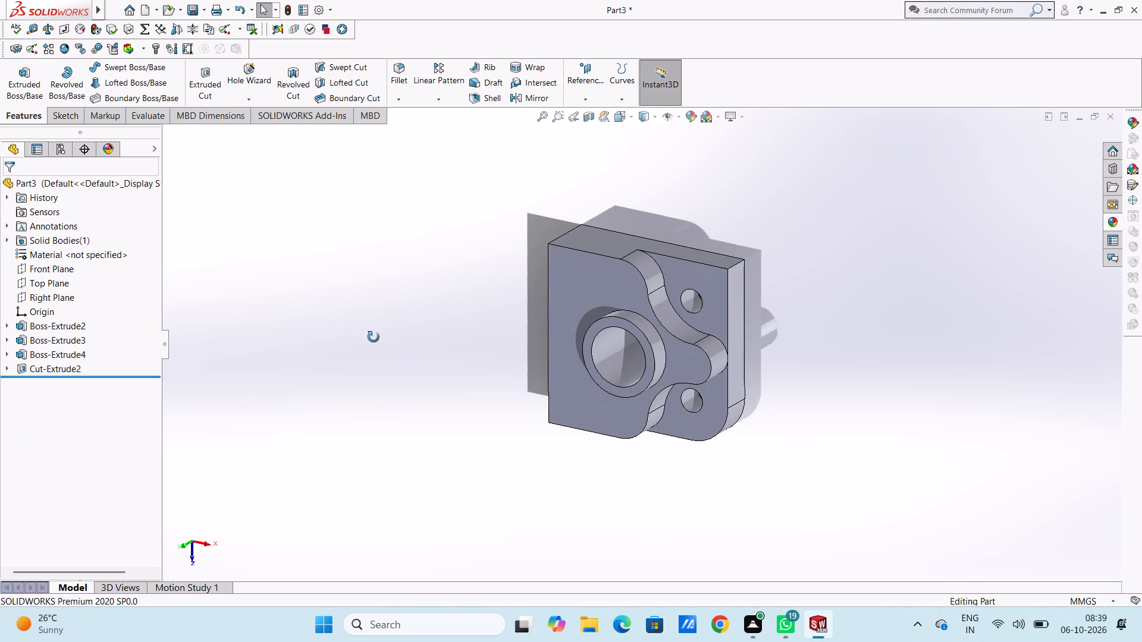
{"action": "middle_click_drag", "start_coordinate": [374, 337], "coordinate": [423, 279]}
{"action": "middle_click_drag", "start_coordinate": [388, 317], "coordinate": [348, 287]}
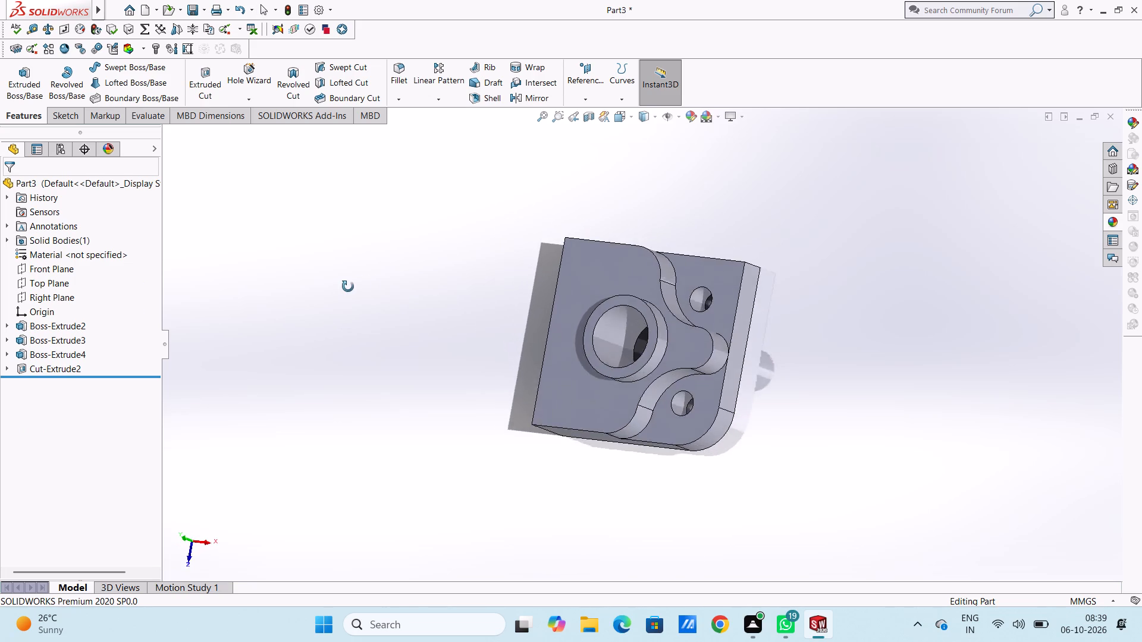
{"action": "middle_click_drag", "start_coordinate": [348, 287], "coordinate": [269, 304]}
{"action": "middle_click_drag", "start_coordinate": [256, 304], "coordinate": [246, 304]}
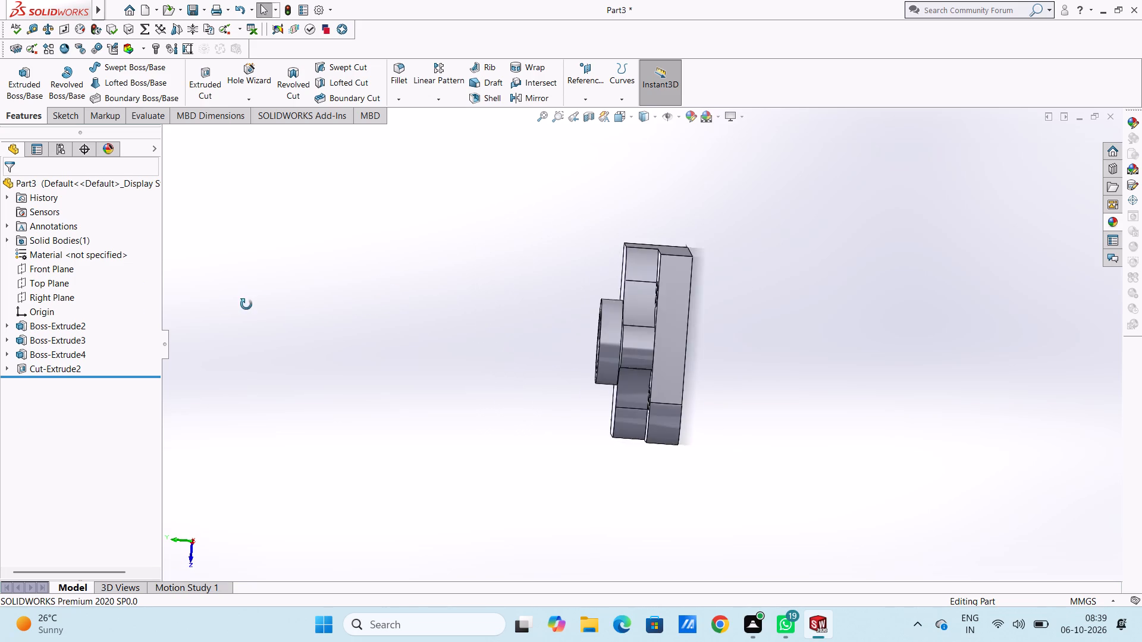
{"action": "middle_click_drag", "start_coordinate": [246, 304], "coordinate": [353, 303]}
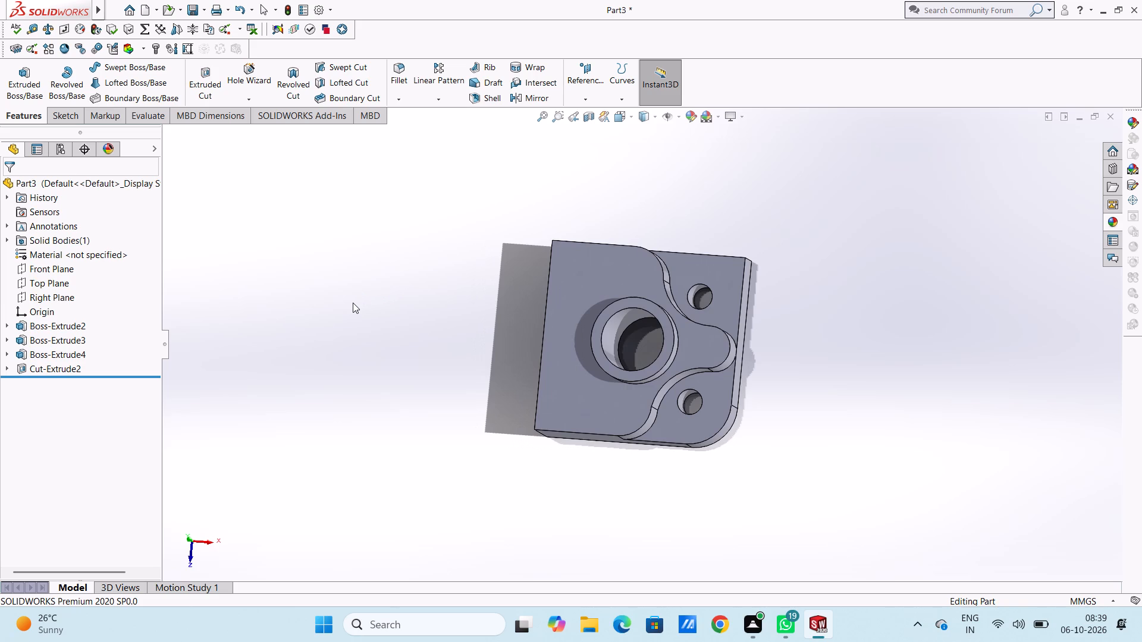
{"action": "scroll", "coordinate": [353, 303], "scroll_direction": "up", "scroll_amount": 2}
{"action": "middle_click_drag", "start_coordinate": [475, 314], "coordinate": [502, 326]}
{"action": "middle_click_drag", "start_coordinate": [500, 323], "coordinate": [509, 260]}
{"action": "middle_click", "coordinate": [509, 260]}
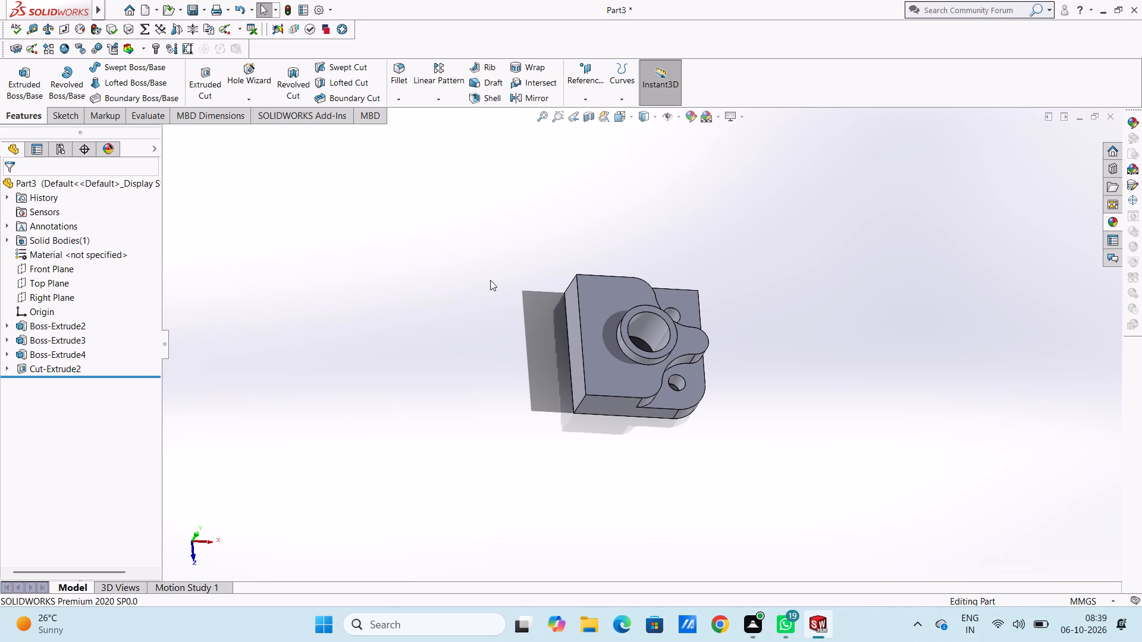
{"action": "middle_click_drag", "start_coordinate": [479, 351], "coordinate": [490, 411]}
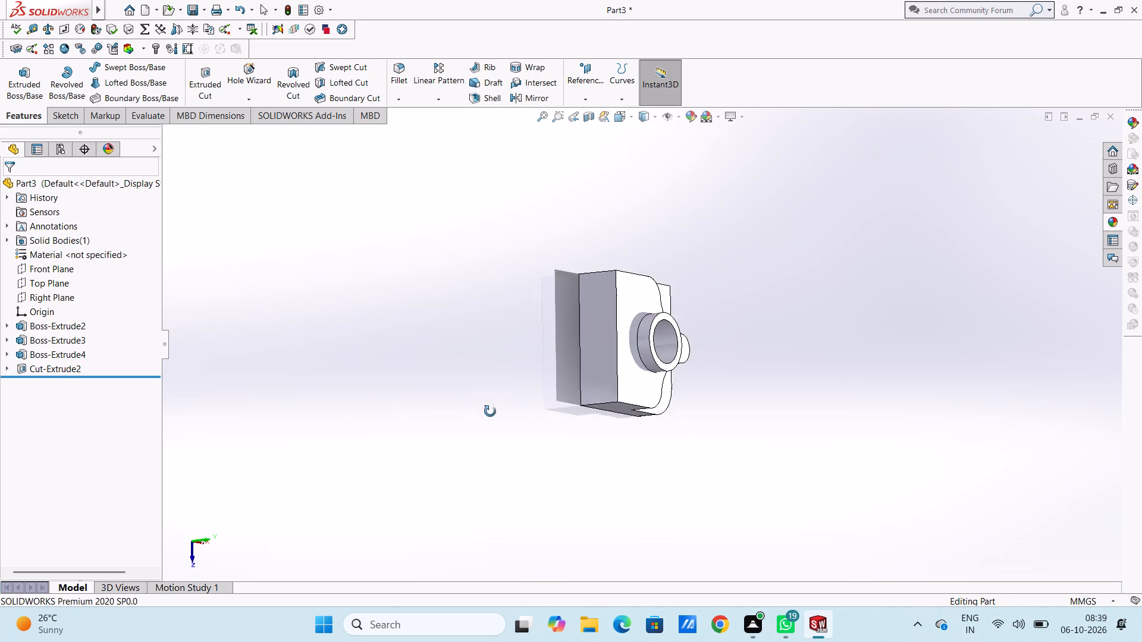
{"action": "middle_click_drag", "start_coordinate": [490, 411], "coordinate": [457, 453]}
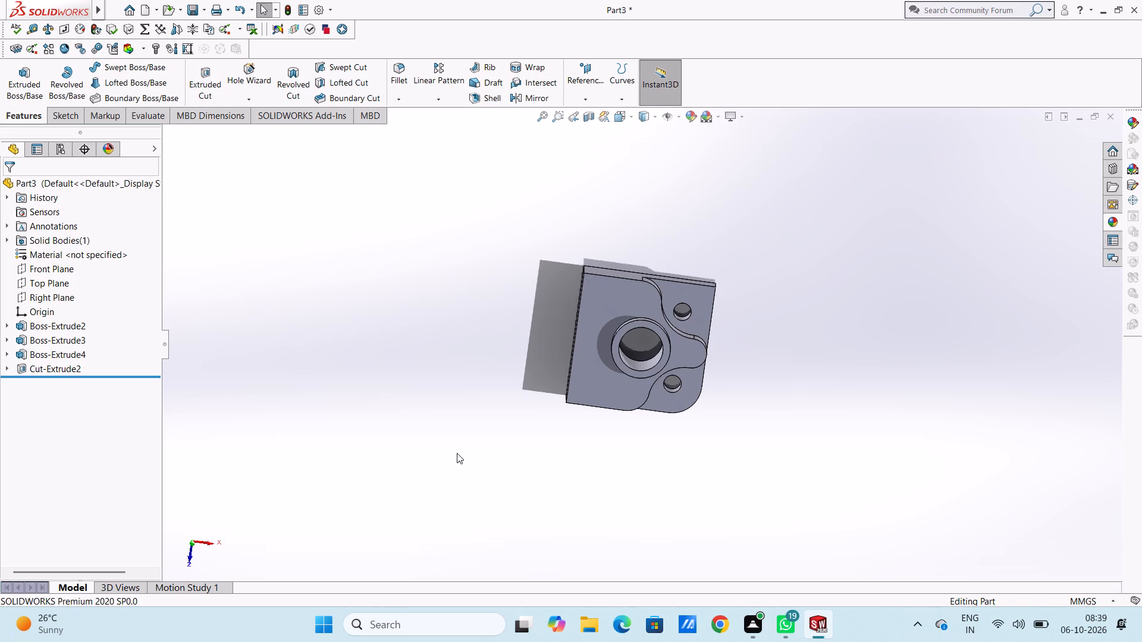
{"action": "scroll", "coordinate": [453, 450], "scroll_direction": "down", "scroll_amount": 1}
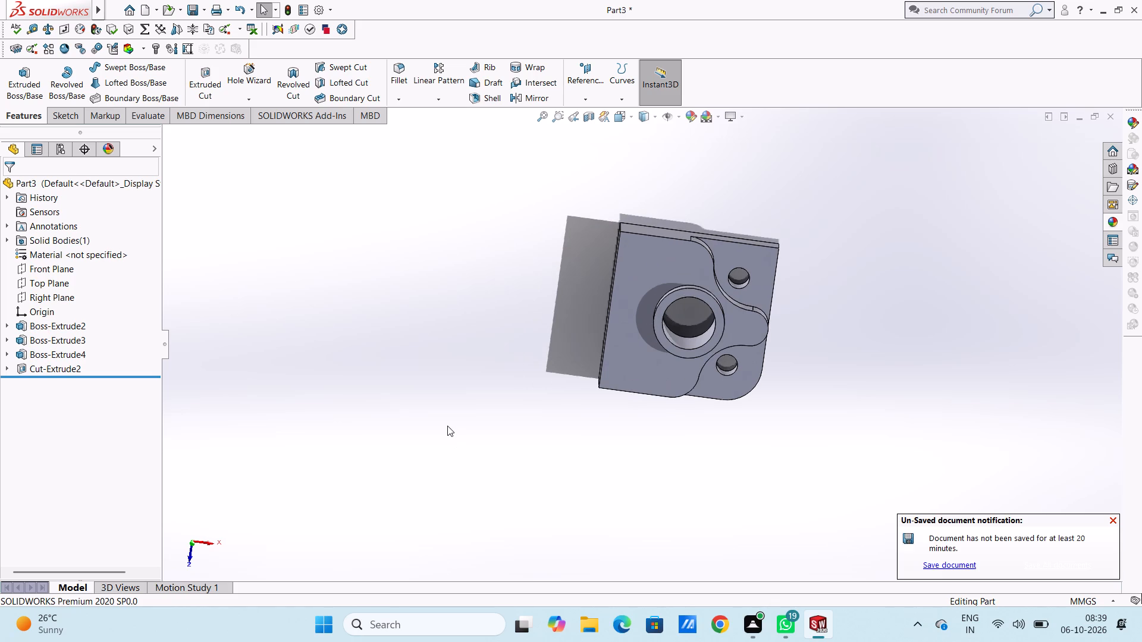
On the plate's front side face, sketch a rectangle 5 mm wide and 15 mm high projecting outward from the lower-left corner.
{"action": "key", "text": "ctrl+1"}
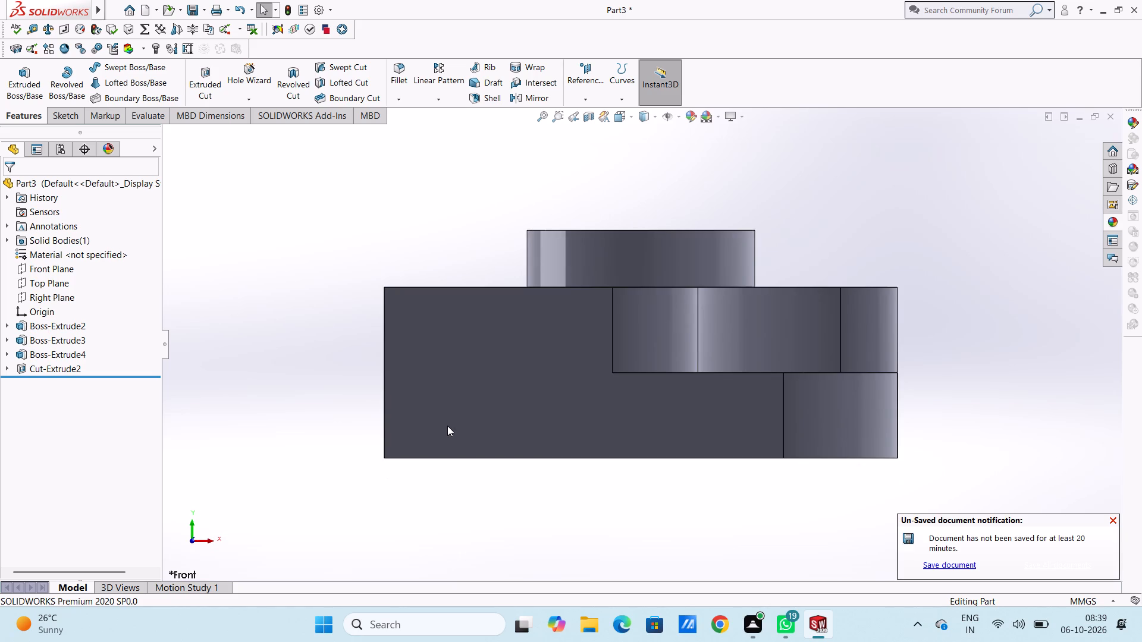
{"action": "scroll", "coordinate": [447, 426], "scroll_direction": "up", "scroll_amount": 4}
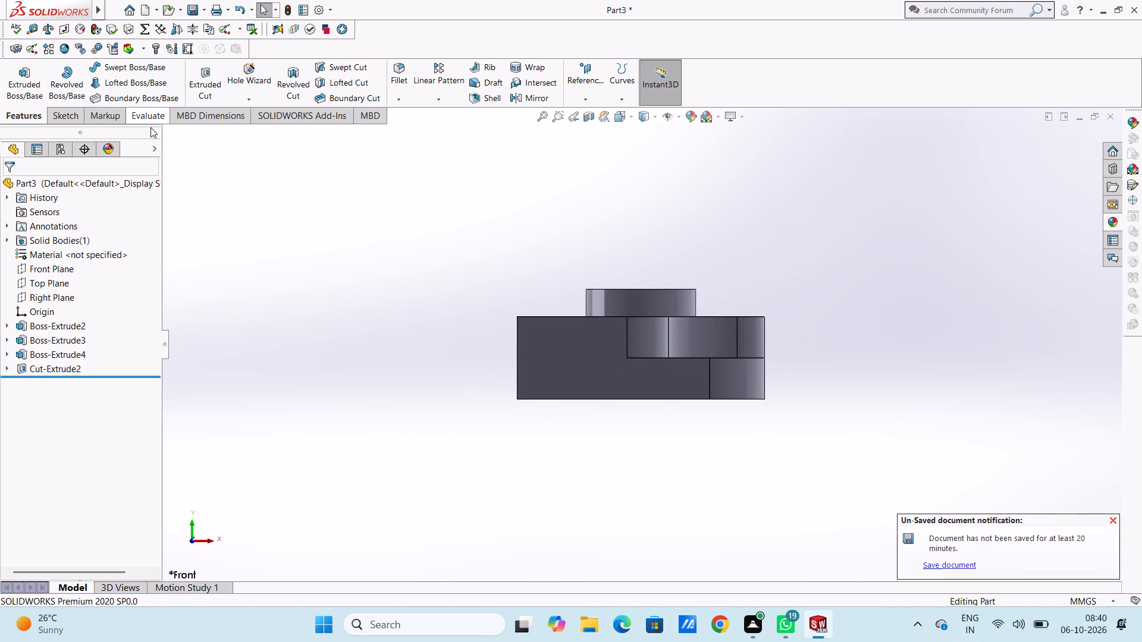
{"action": "left_click", "coordinate": [554, 357]}
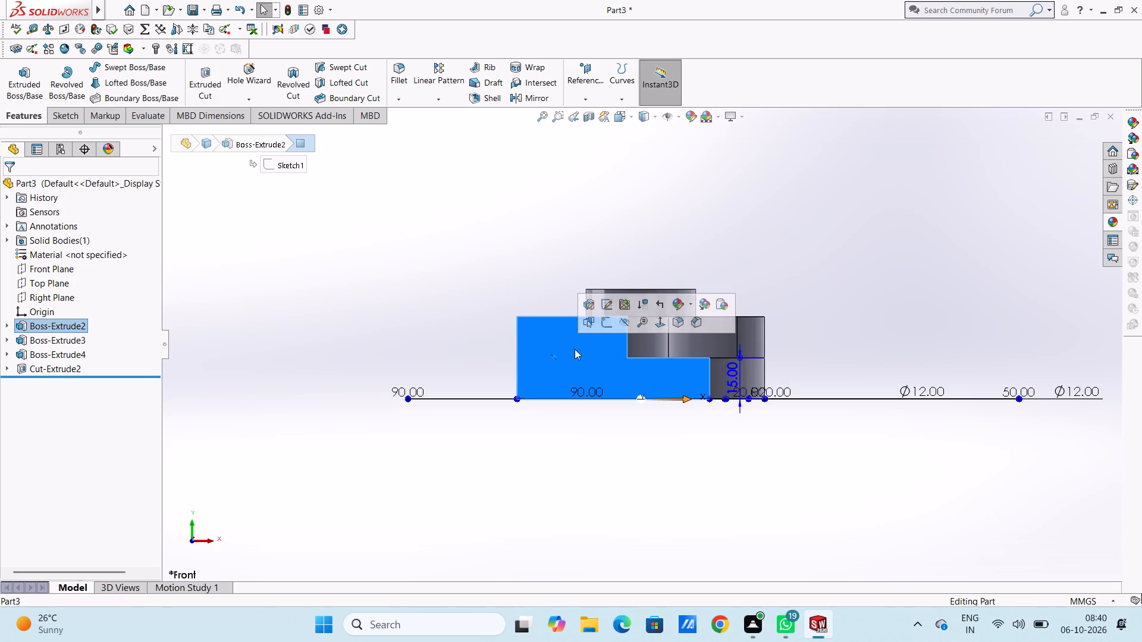
{"action": "left_click", "coordinate": [606, 328]}
{"action": "left_click", "coordinate": [431, 317]}
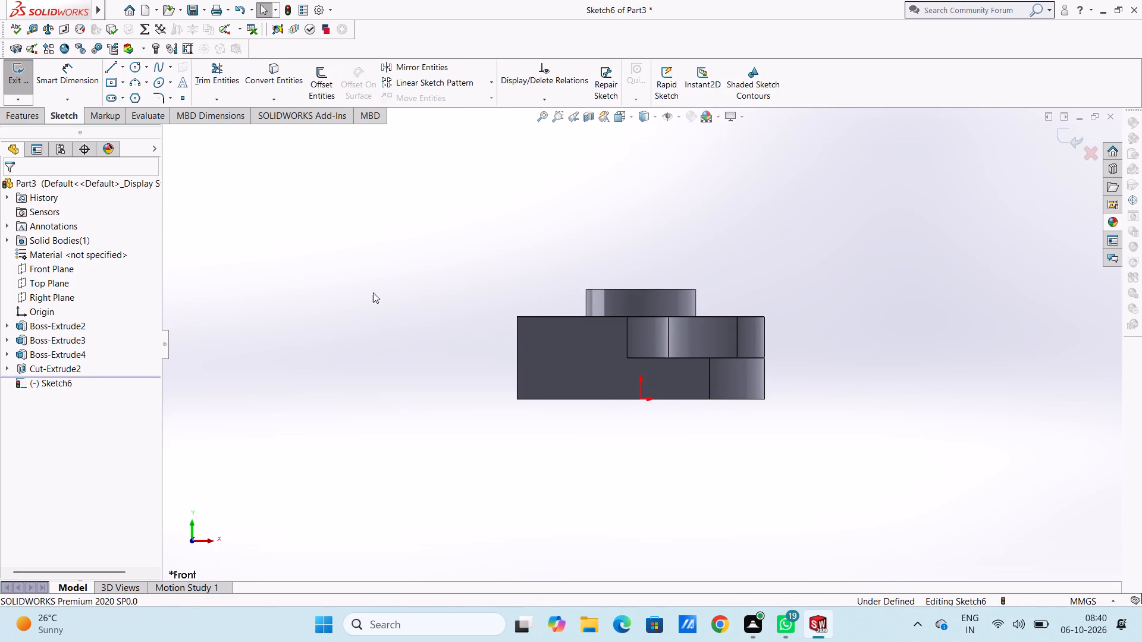
{"action": "left_click", "coordinate": [115, 67]}
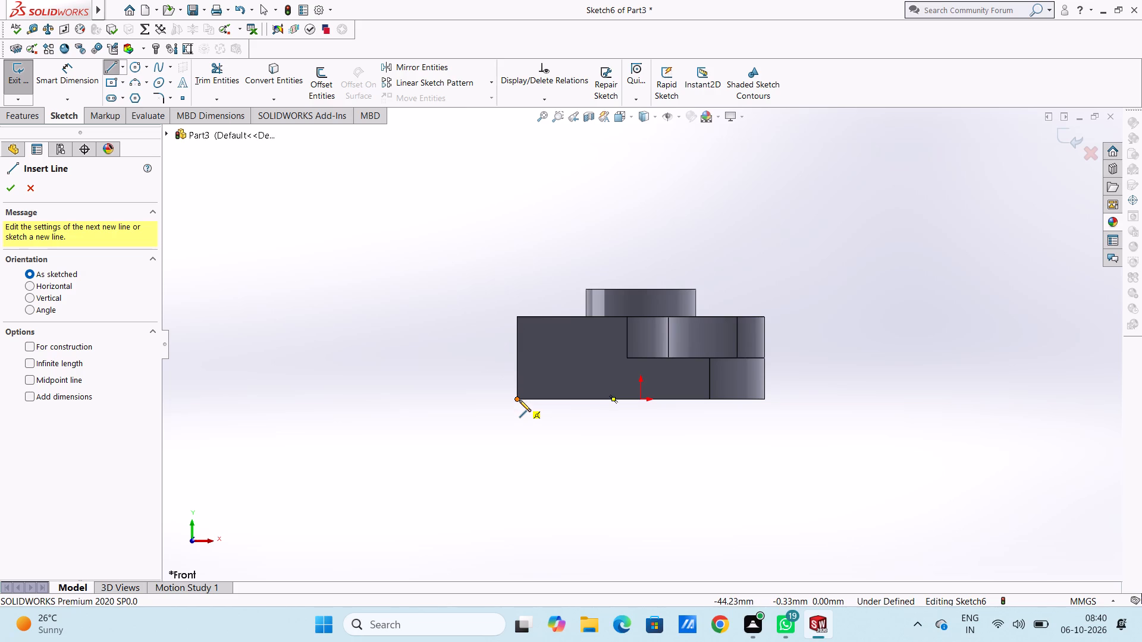
{"action": "left_click", "coordinate": [519, 400]}
{"action": "left_click", "coordinate": [515, 359]}
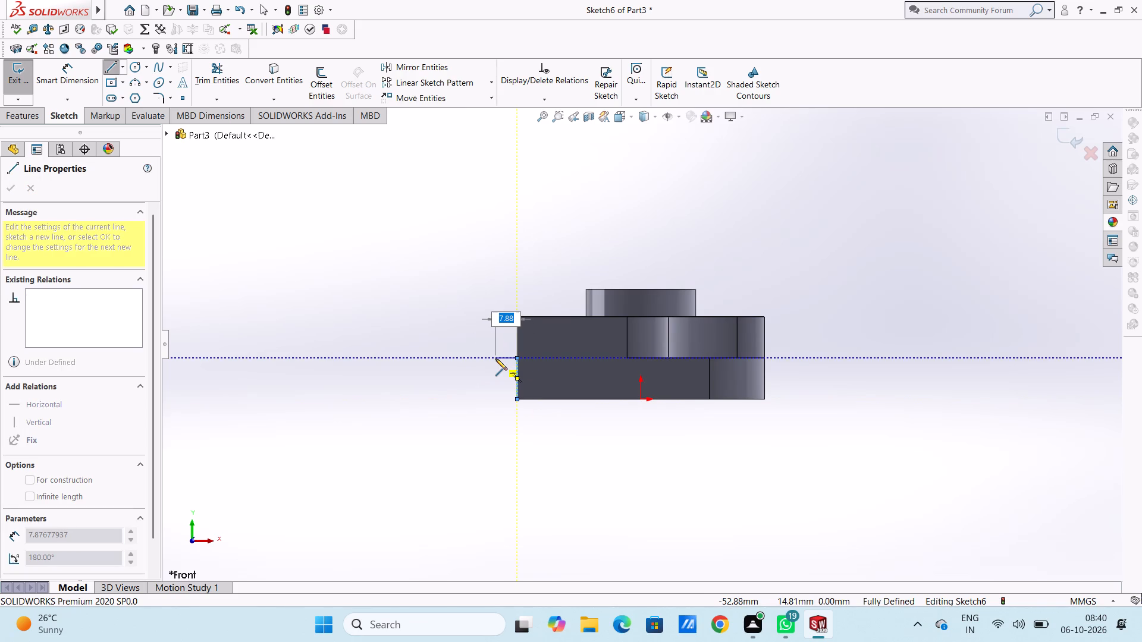
{"action": "key", "text": "5"}
{"action": "key", "text": "Return"}
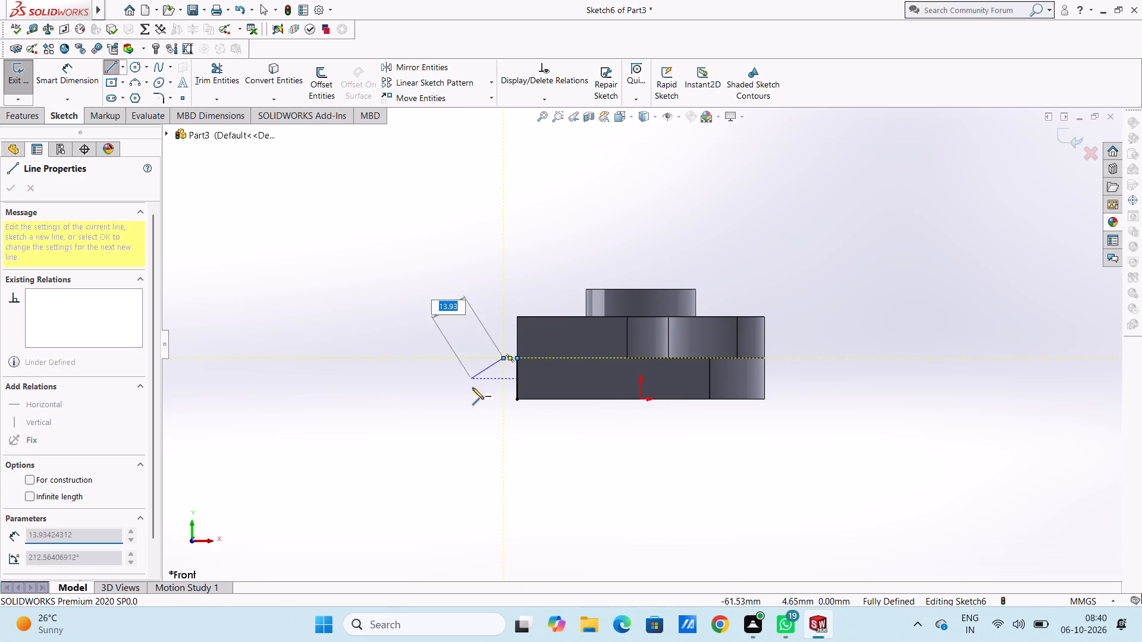
{"action": "left_click", "coordinate": [505, 398]}
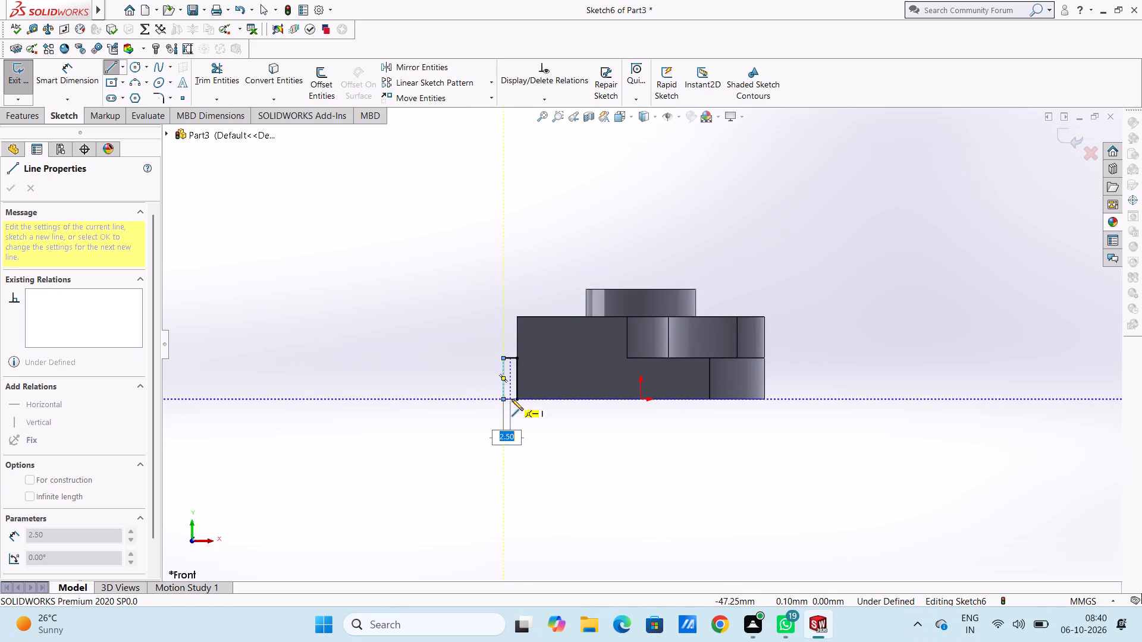
{"action": "left_click", "coordinate": [516, 399]}
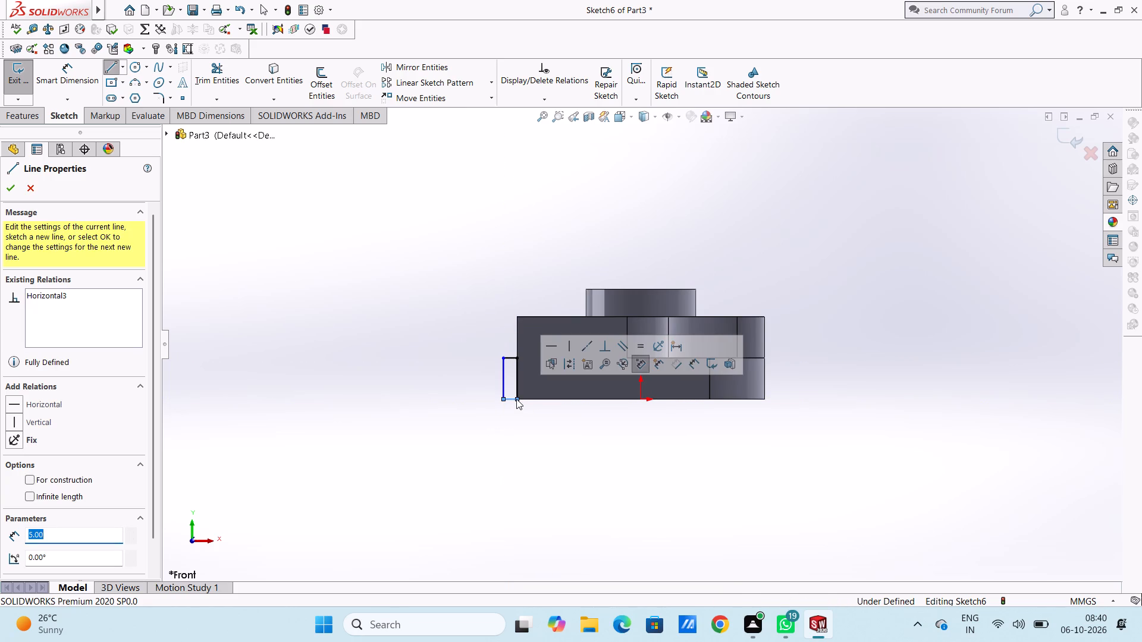
{"action": "key", "text": "Escape"}
{"action": "key", "text": "Escape"}
{"action": "key", "text": "Escape"}
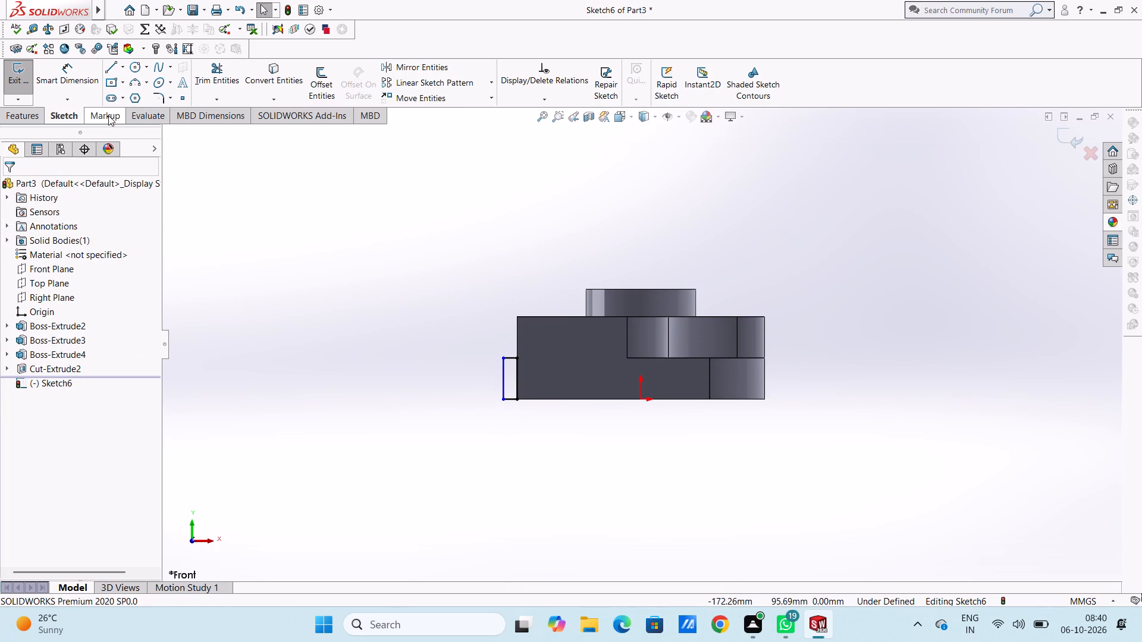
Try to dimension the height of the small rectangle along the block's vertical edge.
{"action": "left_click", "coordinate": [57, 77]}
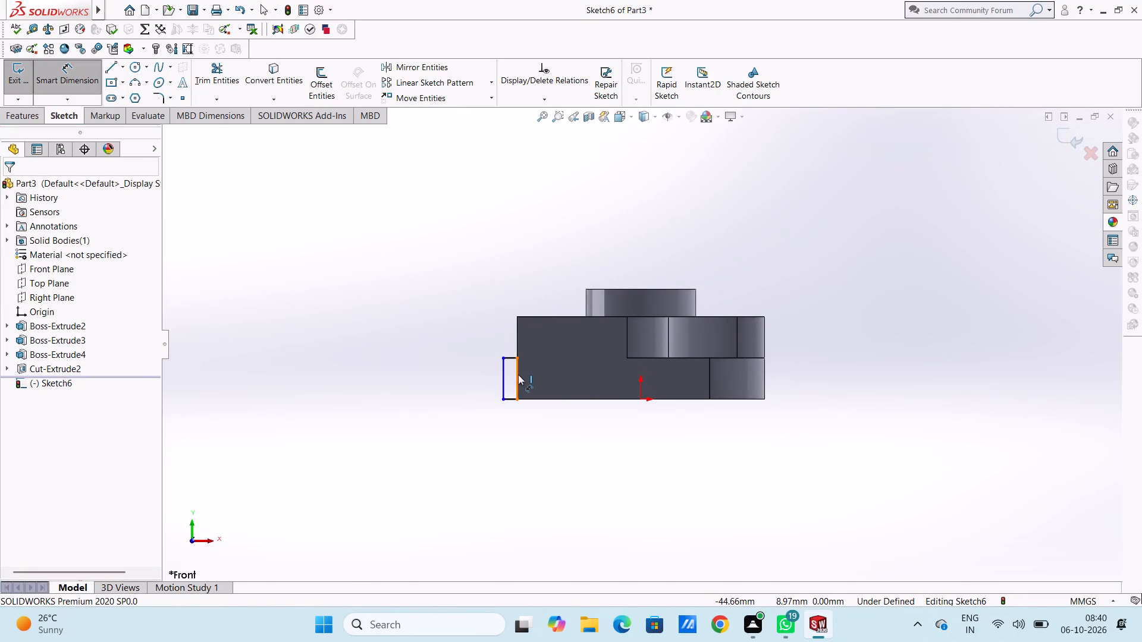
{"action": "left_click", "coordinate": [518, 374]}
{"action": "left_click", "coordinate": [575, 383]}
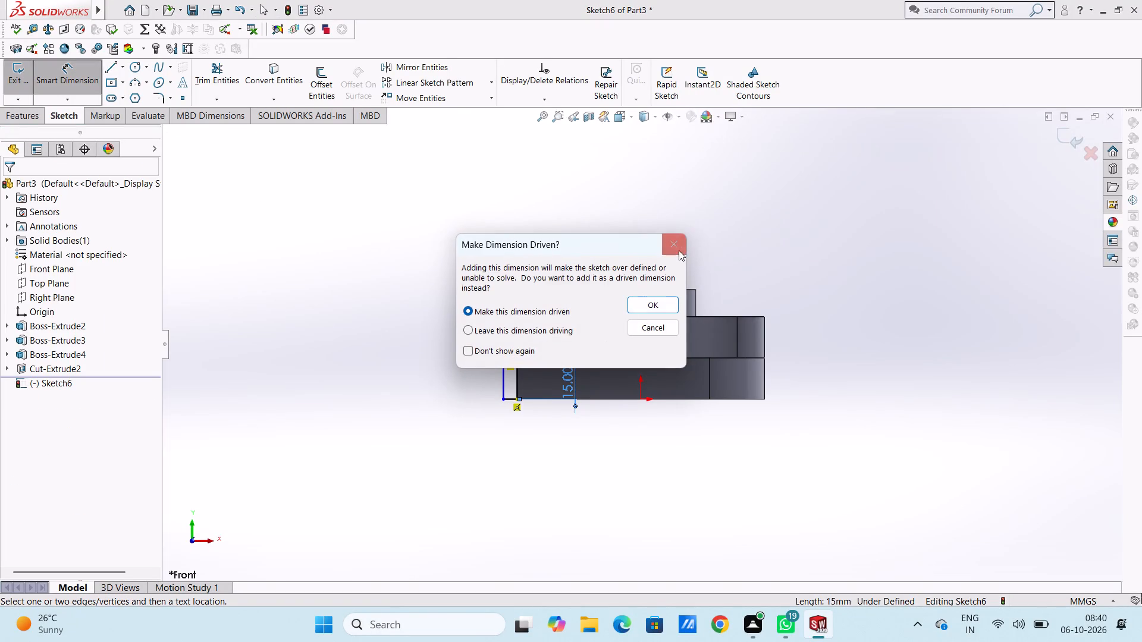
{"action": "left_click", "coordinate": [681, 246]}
Dimension the small rectangle's width as 5 mm along its bottom edge.
{"action": "left_click", "coordinate": [510, 401]}
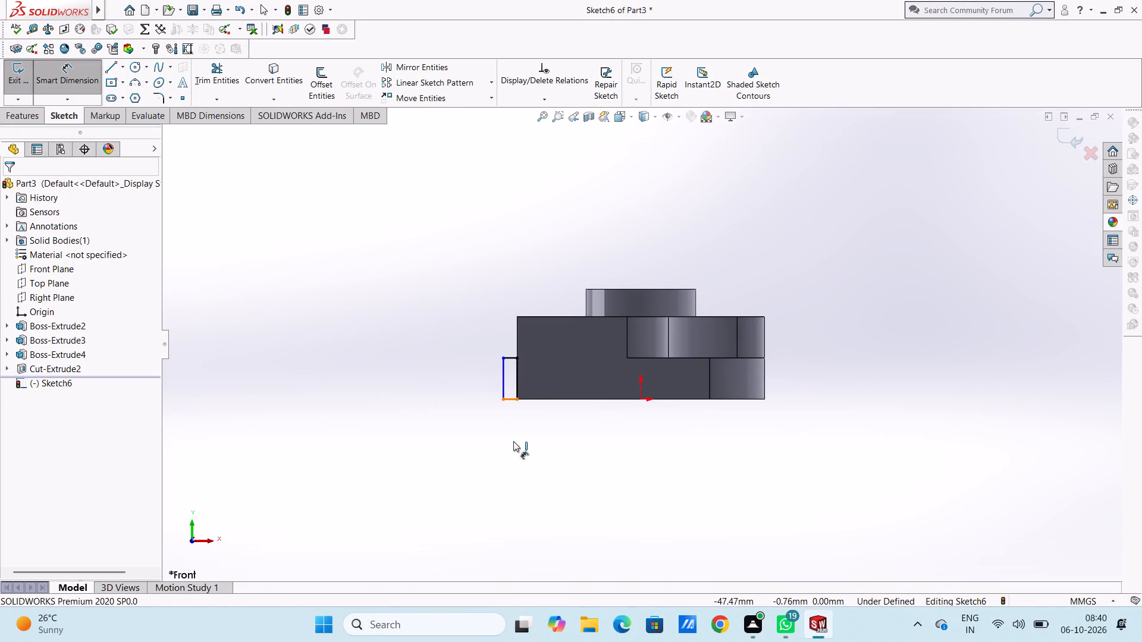
{"action": "left_click", "coordinate": [519, 494]}
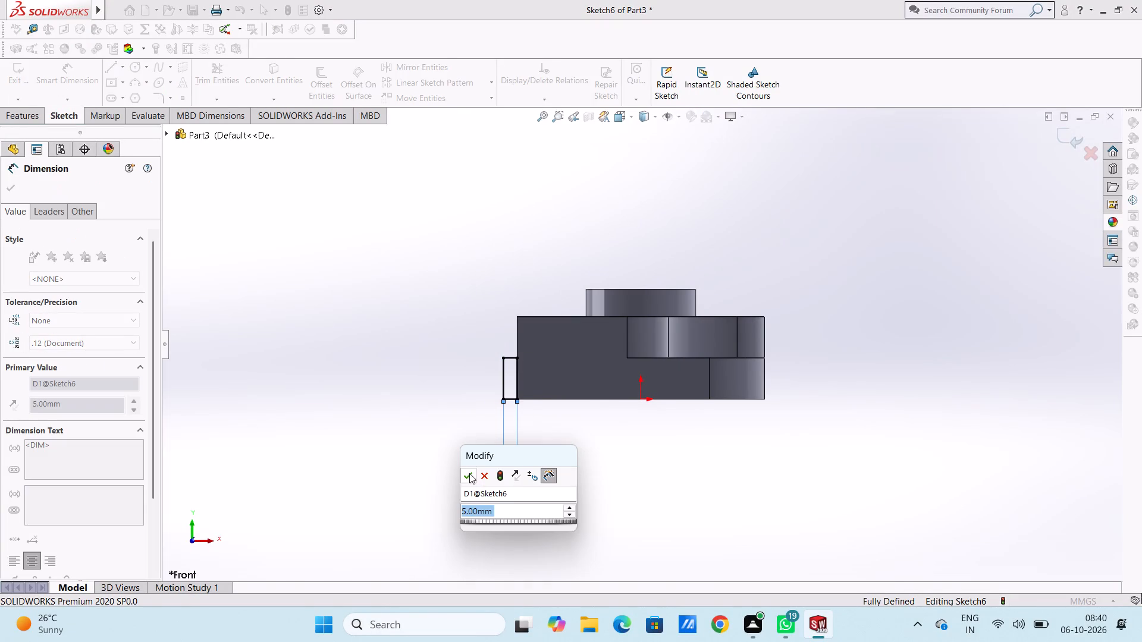
{"action": "left_click", "coordinate": [469, 473]}
{"action": "left_click", "coordinate": [448, 443]}
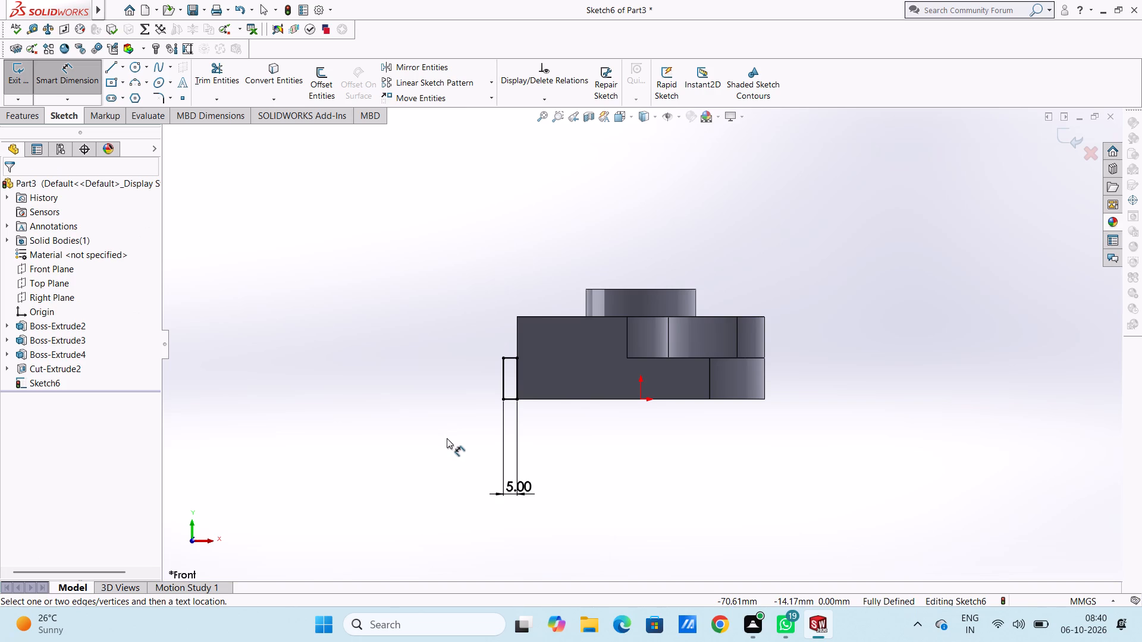
{"action": "key", "text": "Escape"}
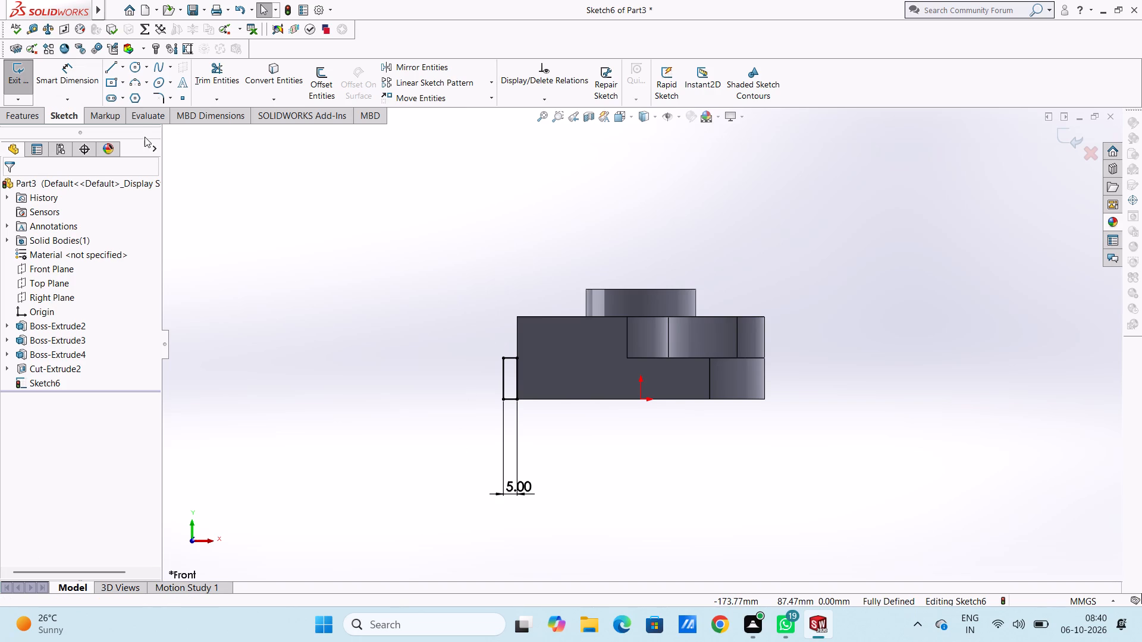
Sketch a 40 mm vertical line up from the rectangle's upper inner corner, plus a 5 mm horizontal segment outward from its top.
{"action": "left_click", "coordinate": [112, 70]}
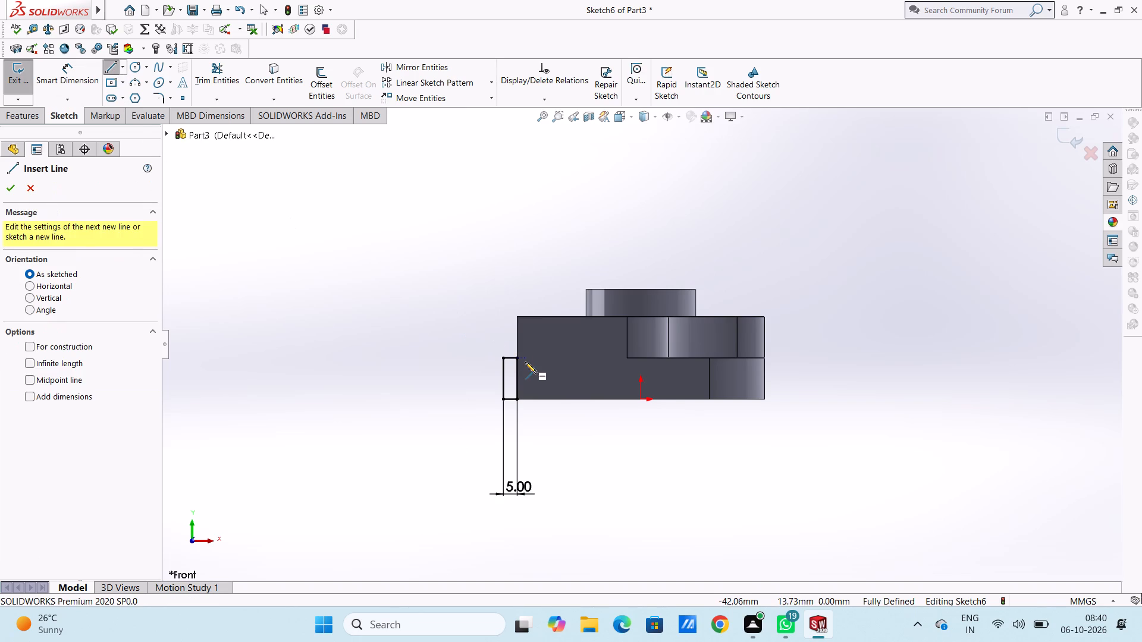
{"action": "left_click", "coordinate": [519, 358]}
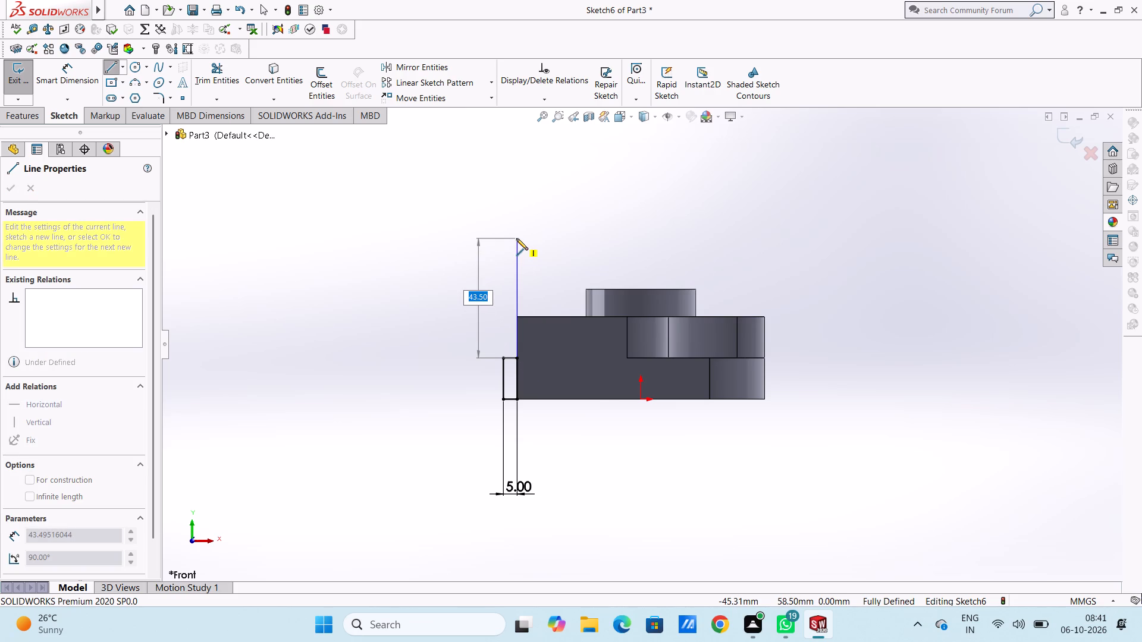
{"action": "type", "text": "40"}
{"action": "key", "text": "Return"}
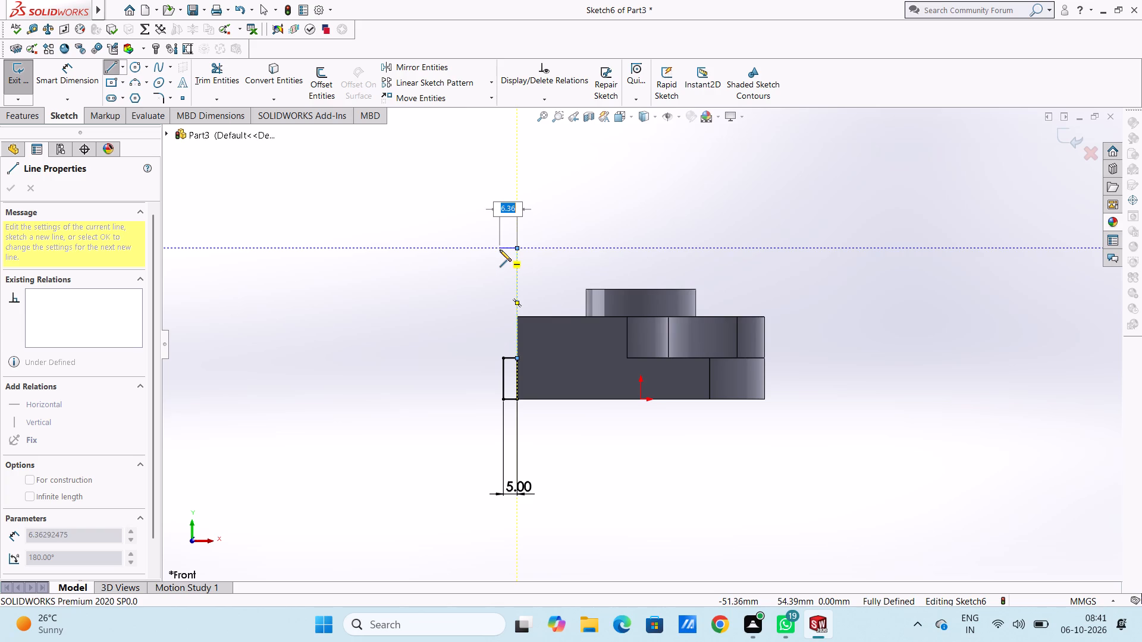
{"action": "left_click", "coordinate": [500, 250]}
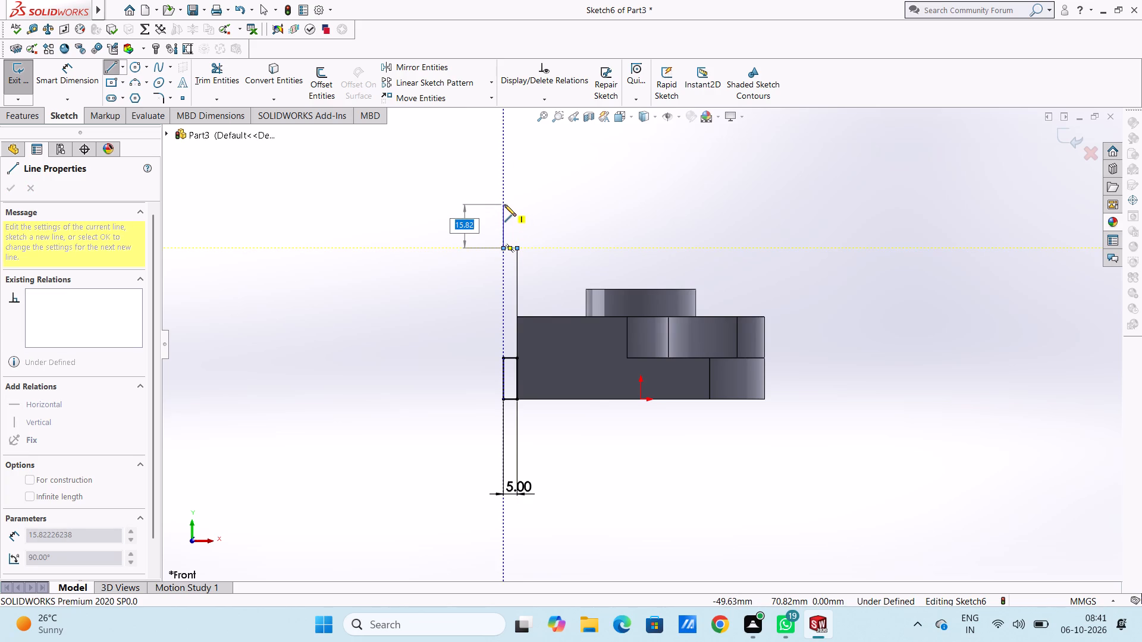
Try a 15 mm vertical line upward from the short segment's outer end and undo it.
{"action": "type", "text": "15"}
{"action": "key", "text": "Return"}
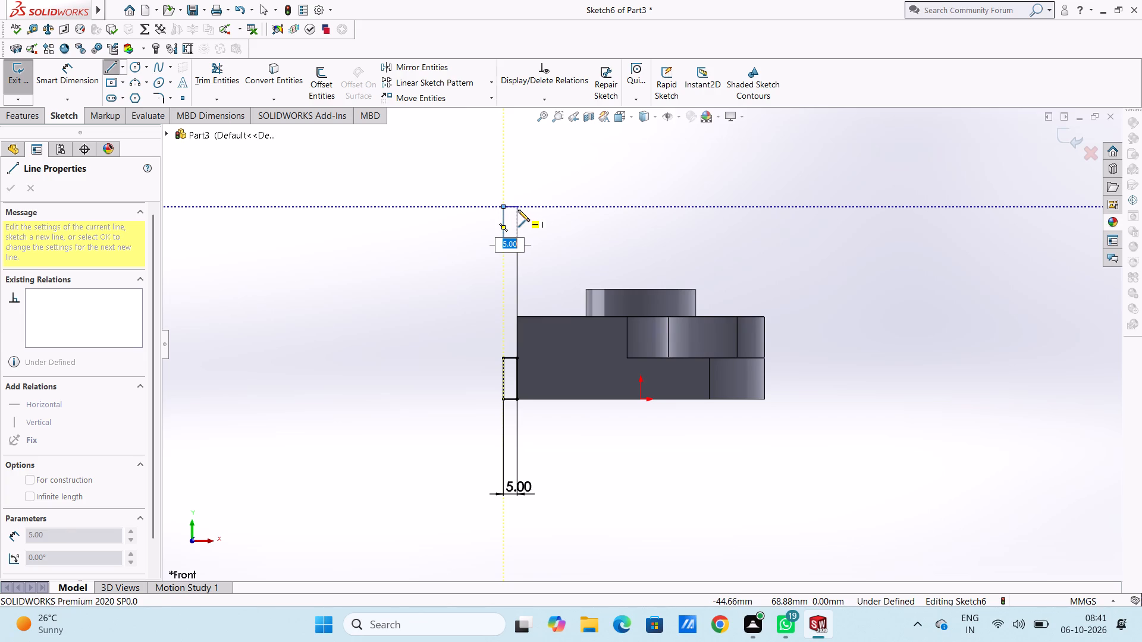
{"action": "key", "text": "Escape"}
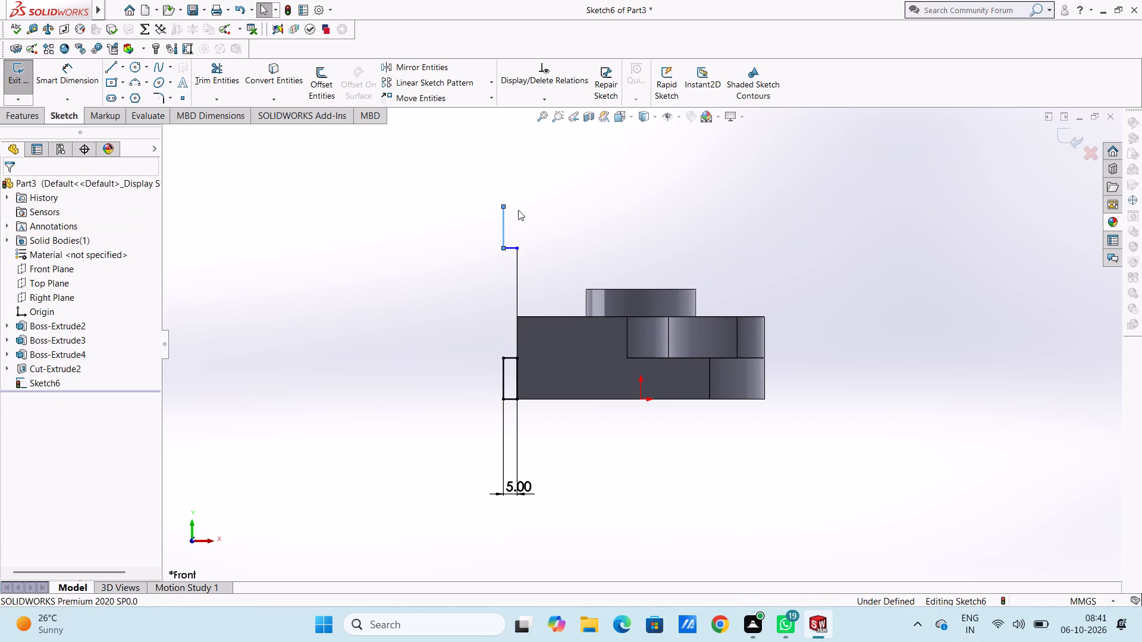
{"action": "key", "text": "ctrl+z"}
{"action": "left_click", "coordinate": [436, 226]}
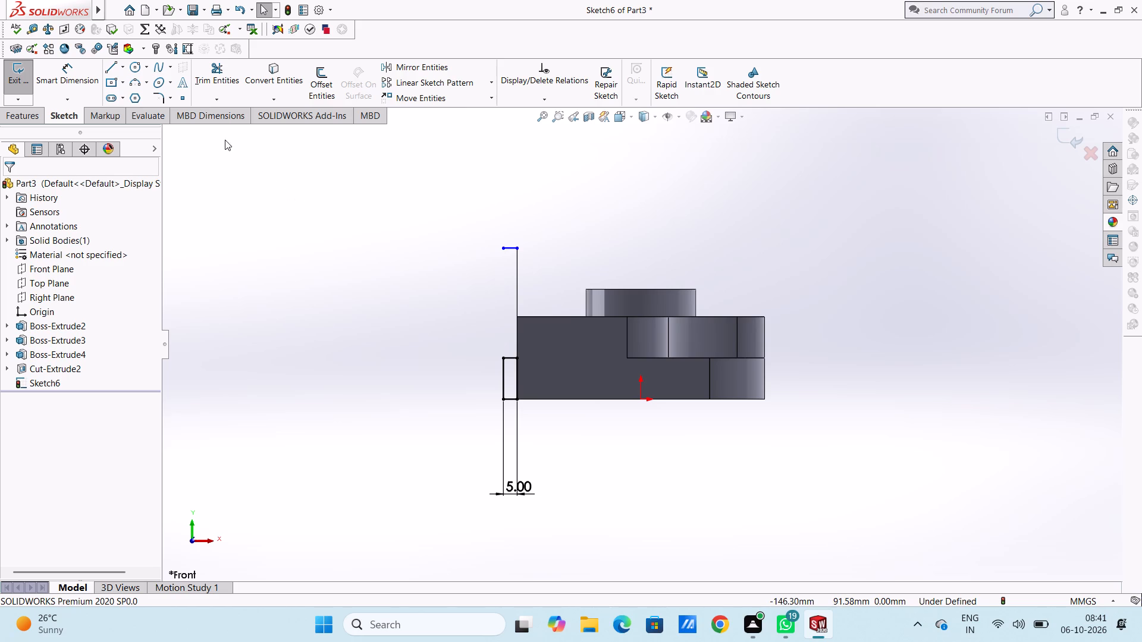
Sketch a closed rectangle 25 mm high and 5 mm wide upward from the short horizontal segment.
{"action": "left_click", "coordinate": [111, 71]}
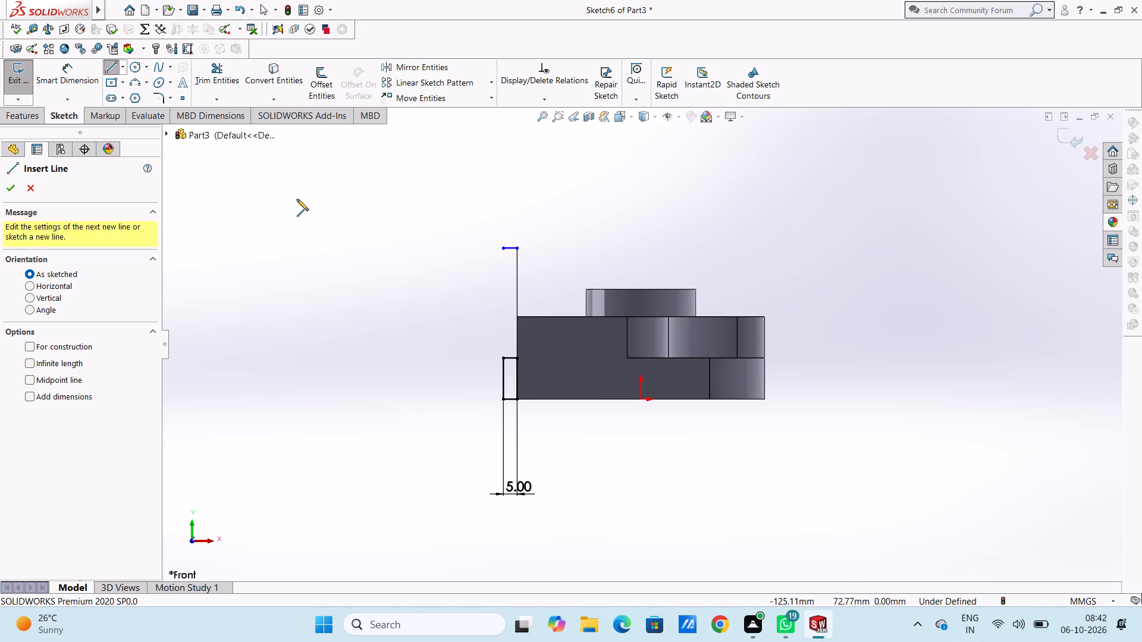
{"action": "left_click", "coordinate": [501, 247]}
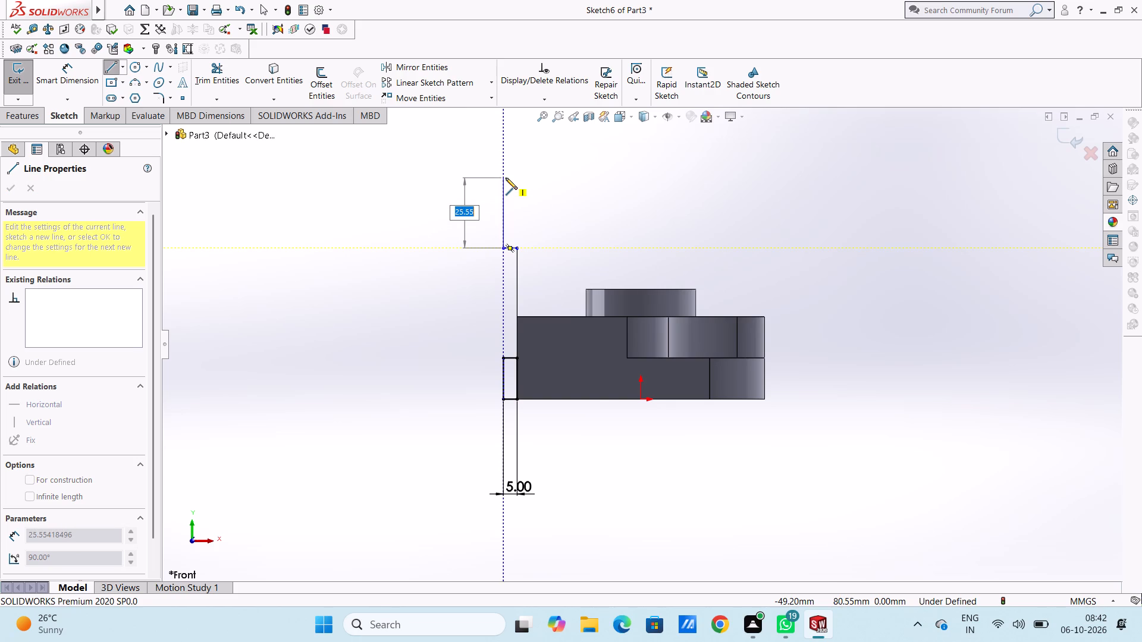
{"action": "type", "text": "25"}
{"action": "key", "text": "Return"}
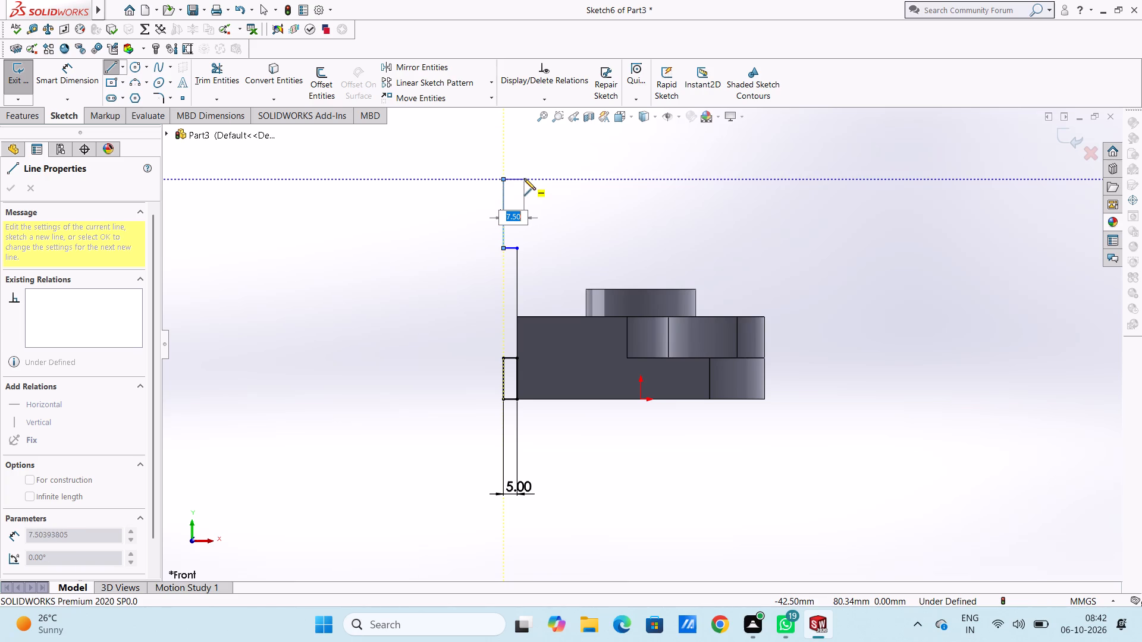
{"action": "left_click", "coordinate": [519, 177]}
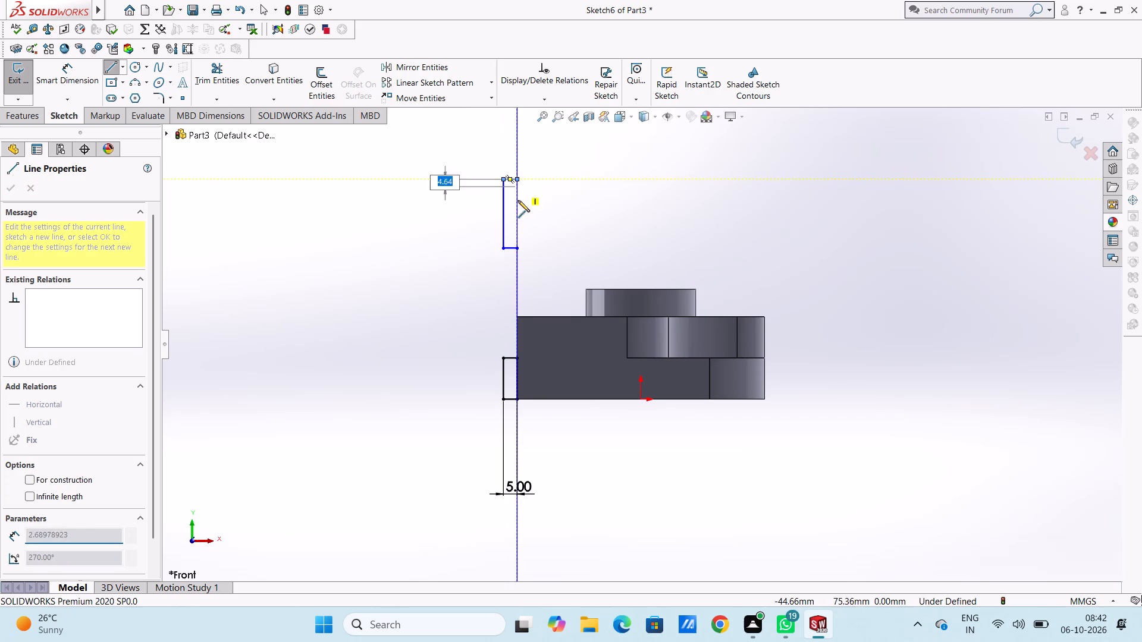
{"action": "left_click", "coordinate": [516, 248]}
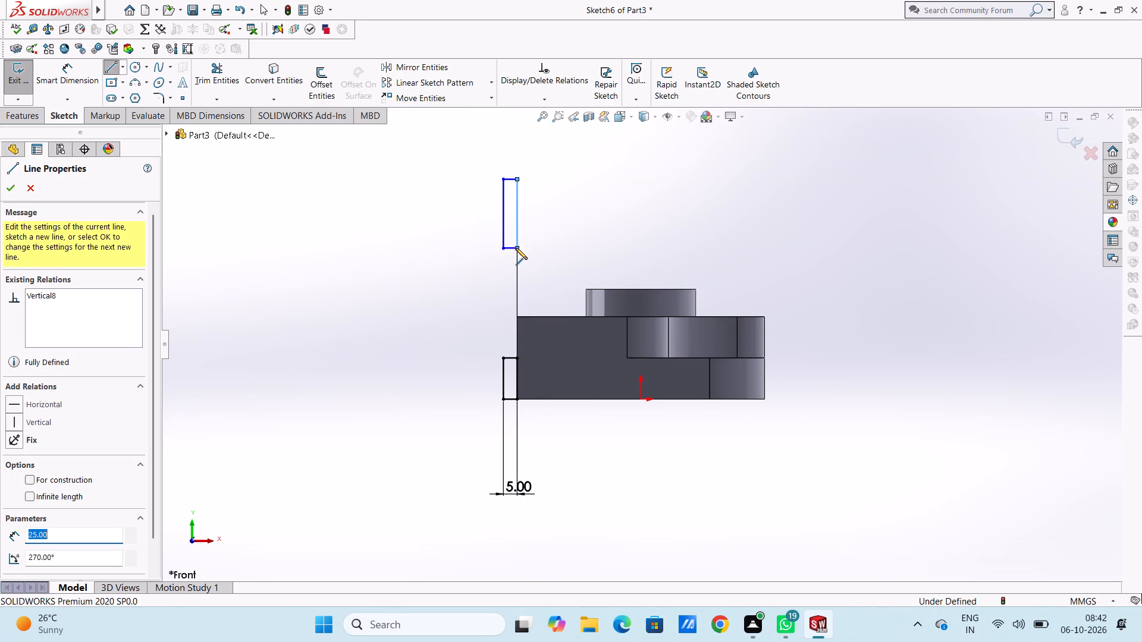
{"action": "key", "text": "Escape"}
Examine the two sketched rectangles against the block from an angle and return to the front view.
{"action": "scroll", "coordinate": [516, 248], "scroll_direction": "up", "scroll_amount": 2}
{"action": "middle_click_drag", "start_coordinate": [713, 232], "coordinate": [698, 319]}
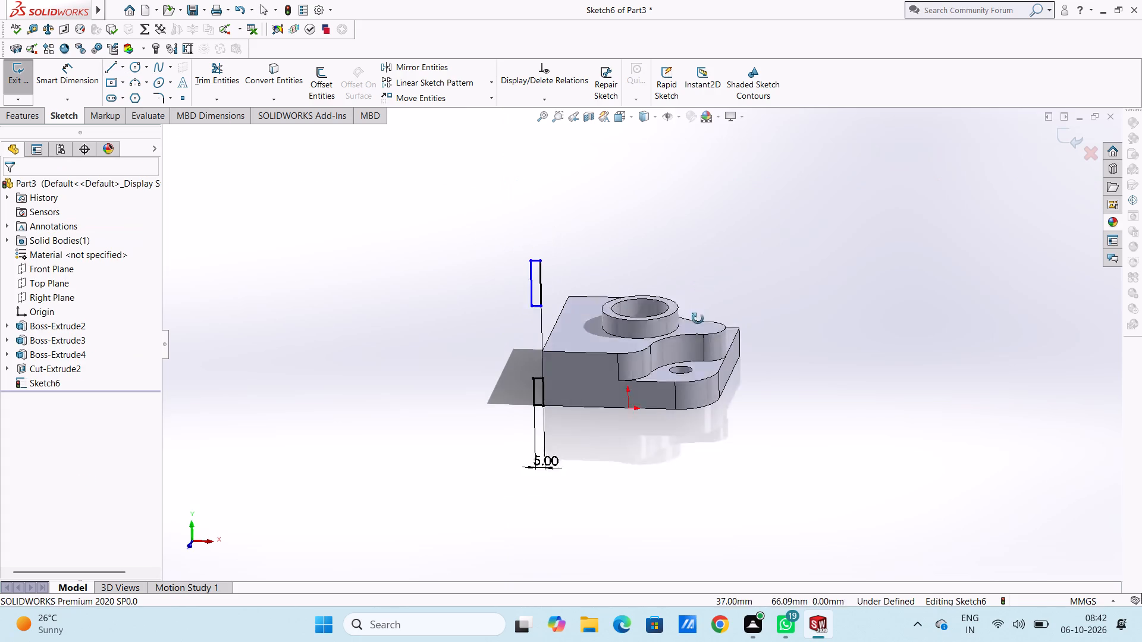
{"action": "middle_click_drag", "start_coordinate": [698, 319], "coordinate": [692, 321]}
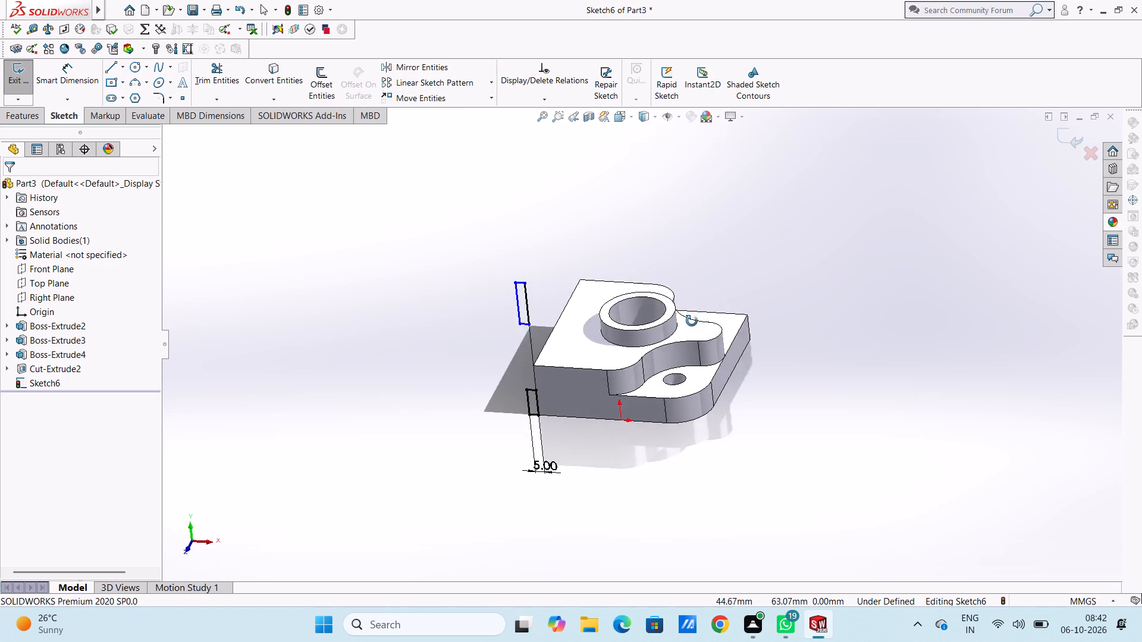
{"action": "middle_click_drag", "start_coordinate": [692, 321], "coordinate": [707, 315]}
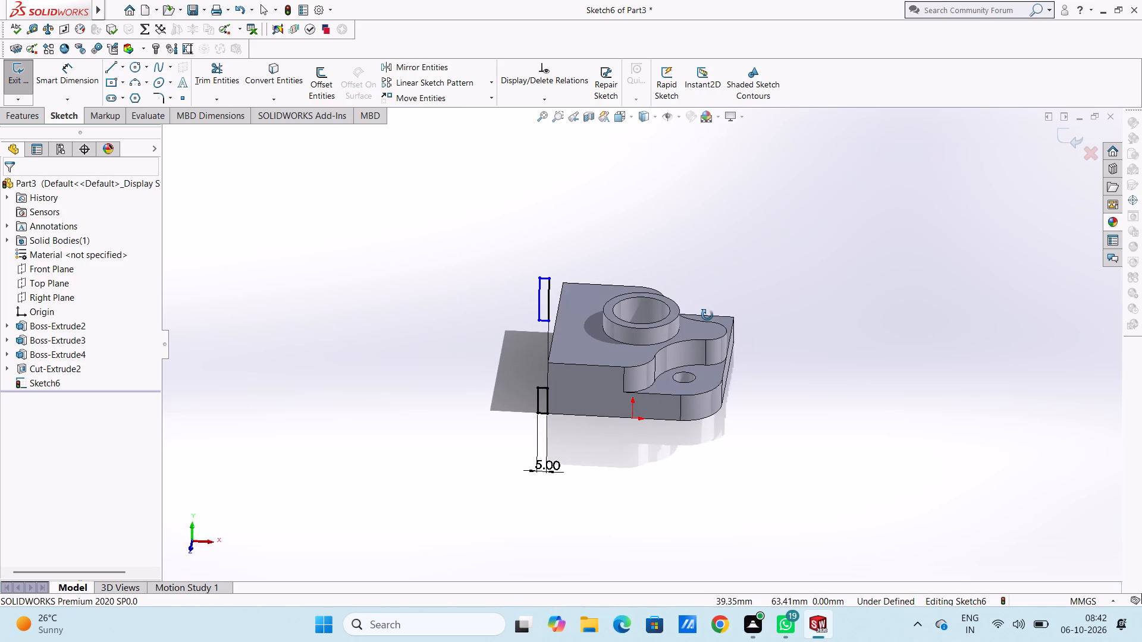
{"action": "middle_click_drag", "start_coordinate": [707, 315], "coordinate": [699, 315]}
{"action": "scroll", "coordinate": [699, 315], "scroll_direction": "up", "scroll_amount": 1}
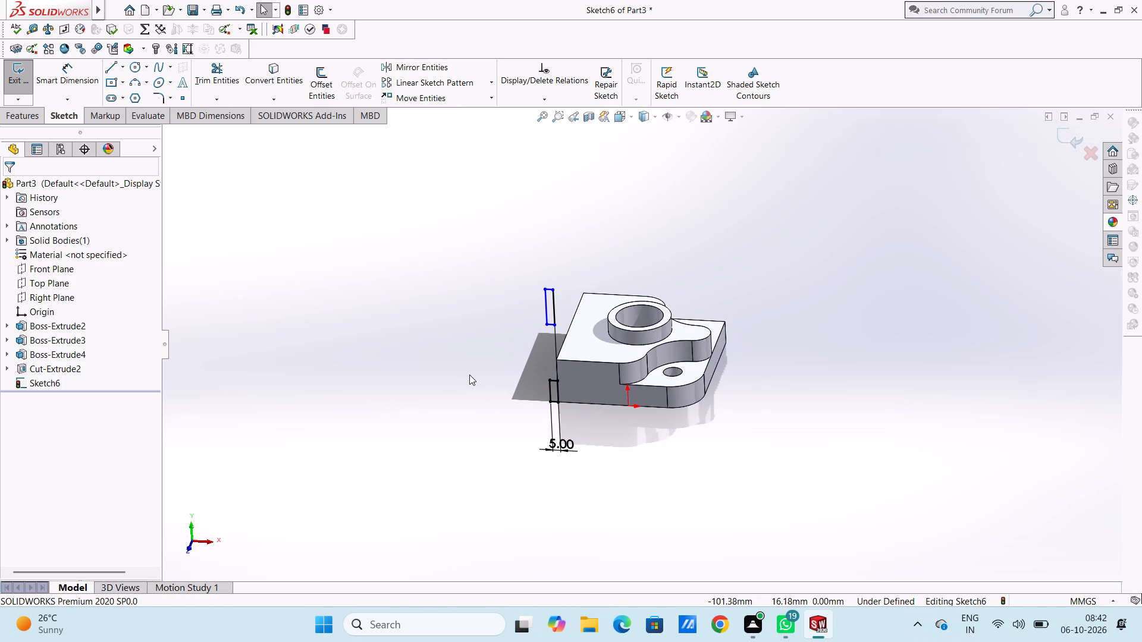
{"action": "key", "text": "ctrl+1"}
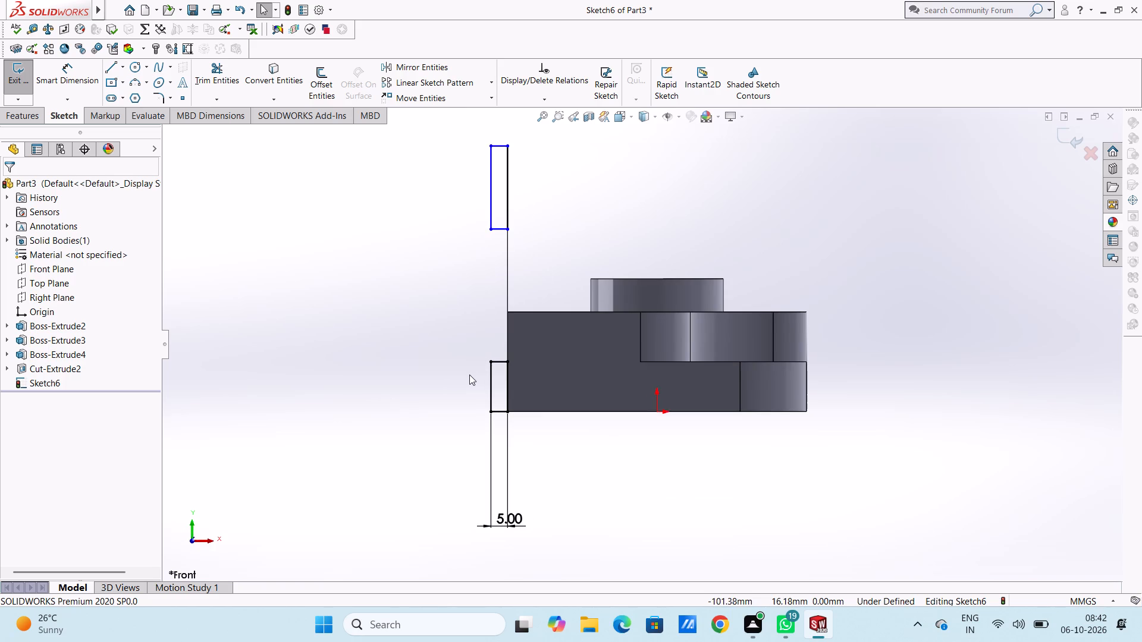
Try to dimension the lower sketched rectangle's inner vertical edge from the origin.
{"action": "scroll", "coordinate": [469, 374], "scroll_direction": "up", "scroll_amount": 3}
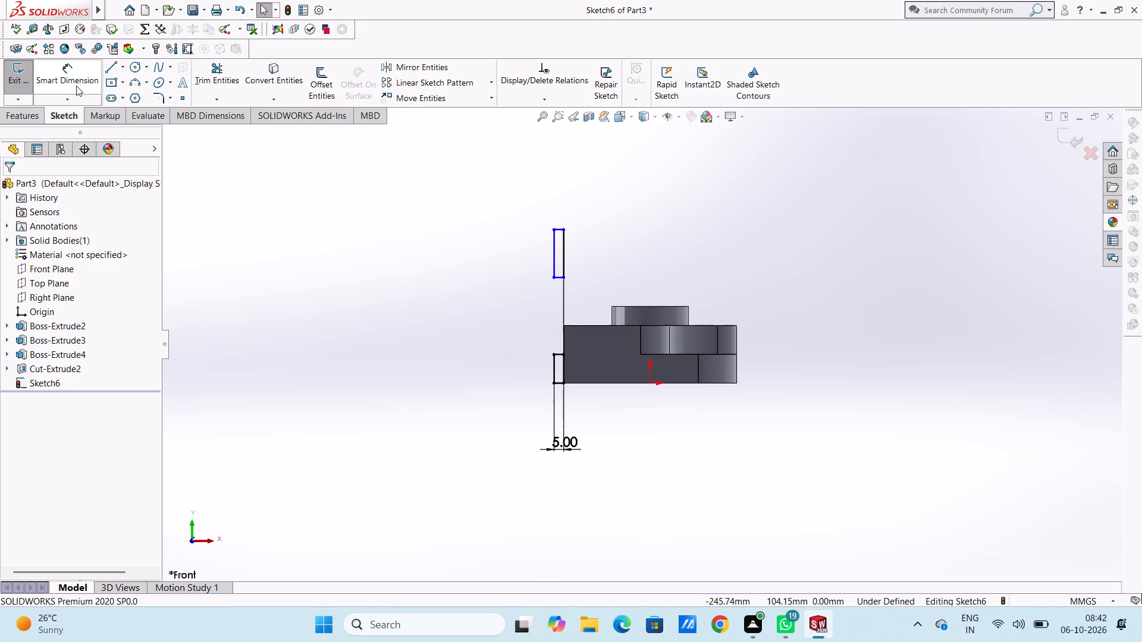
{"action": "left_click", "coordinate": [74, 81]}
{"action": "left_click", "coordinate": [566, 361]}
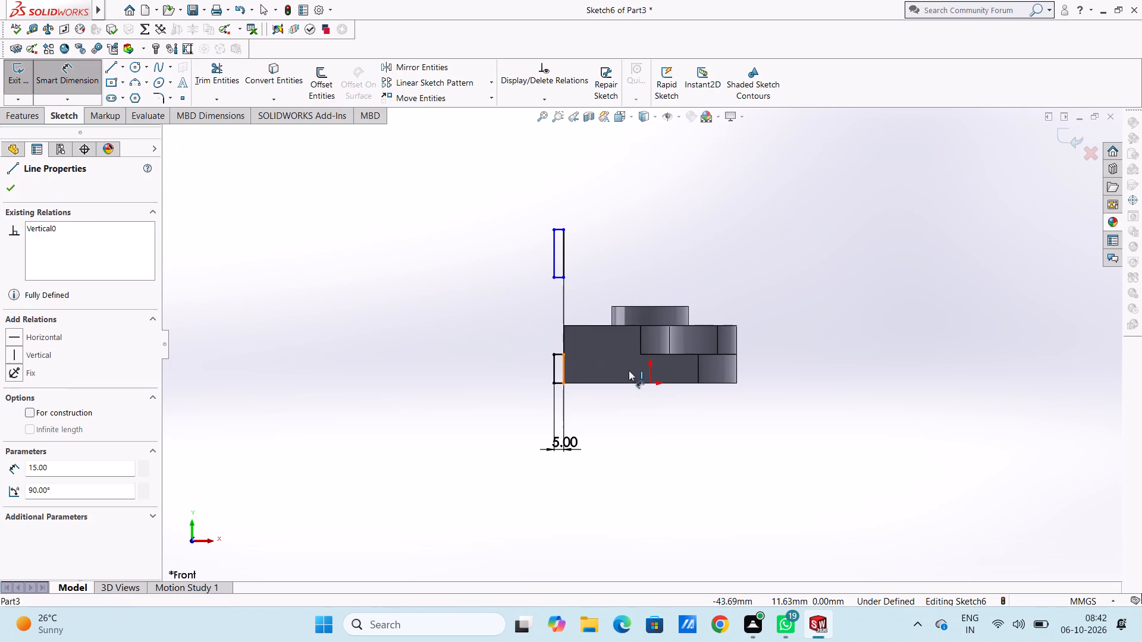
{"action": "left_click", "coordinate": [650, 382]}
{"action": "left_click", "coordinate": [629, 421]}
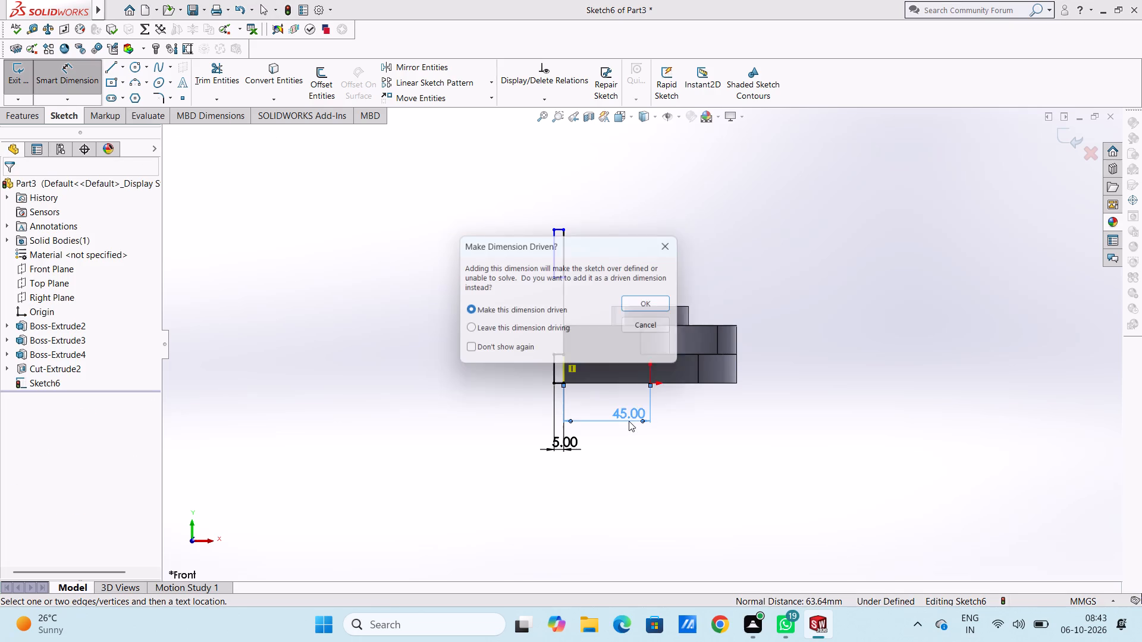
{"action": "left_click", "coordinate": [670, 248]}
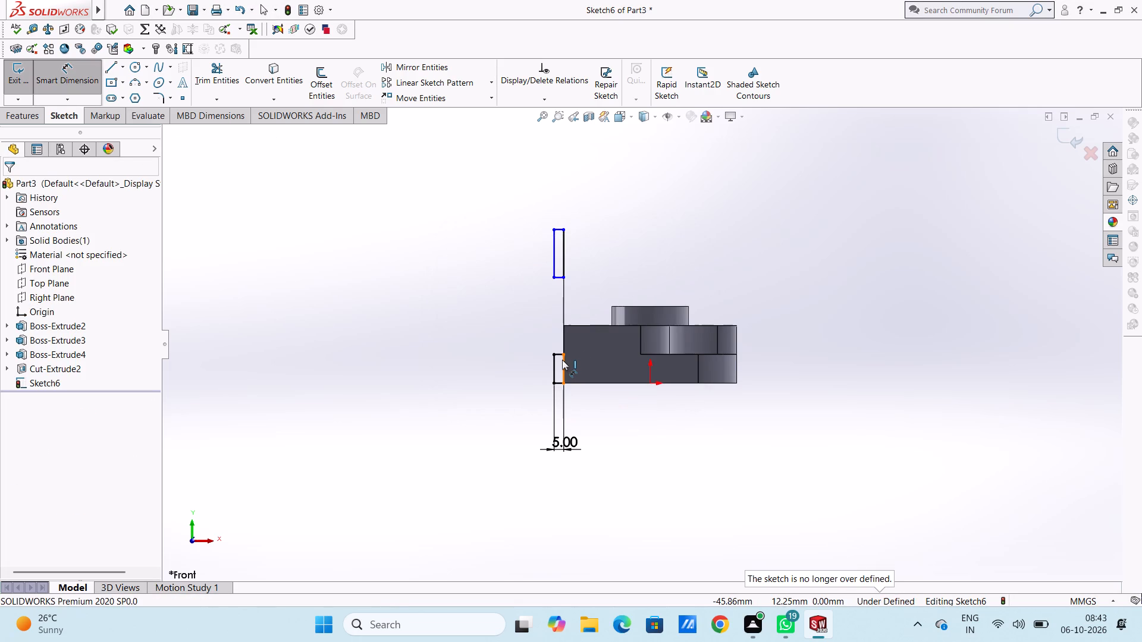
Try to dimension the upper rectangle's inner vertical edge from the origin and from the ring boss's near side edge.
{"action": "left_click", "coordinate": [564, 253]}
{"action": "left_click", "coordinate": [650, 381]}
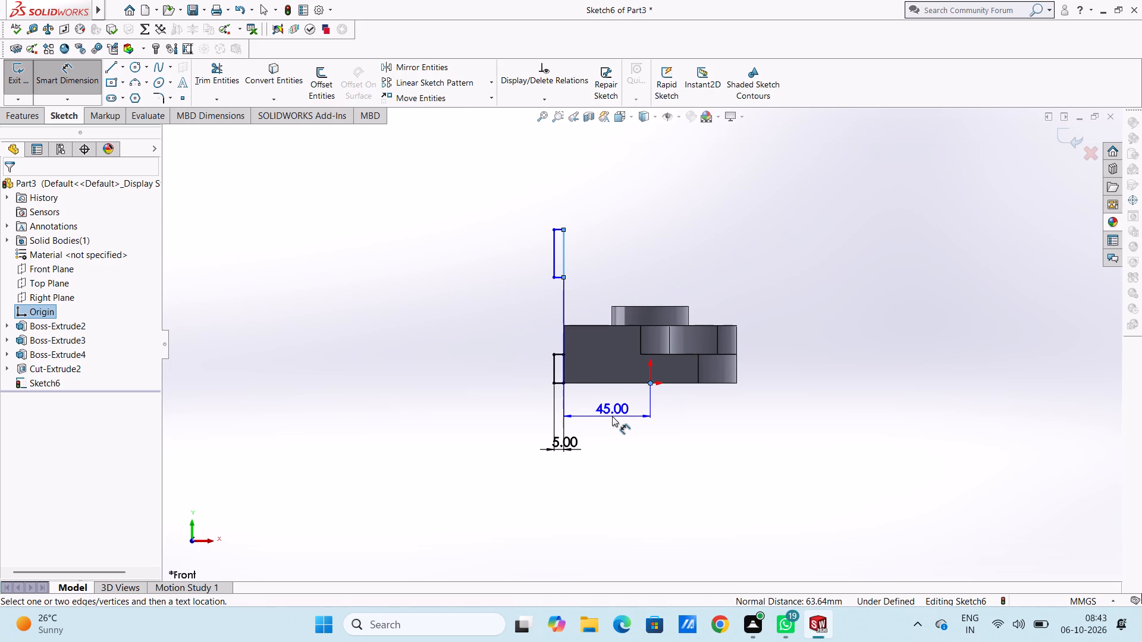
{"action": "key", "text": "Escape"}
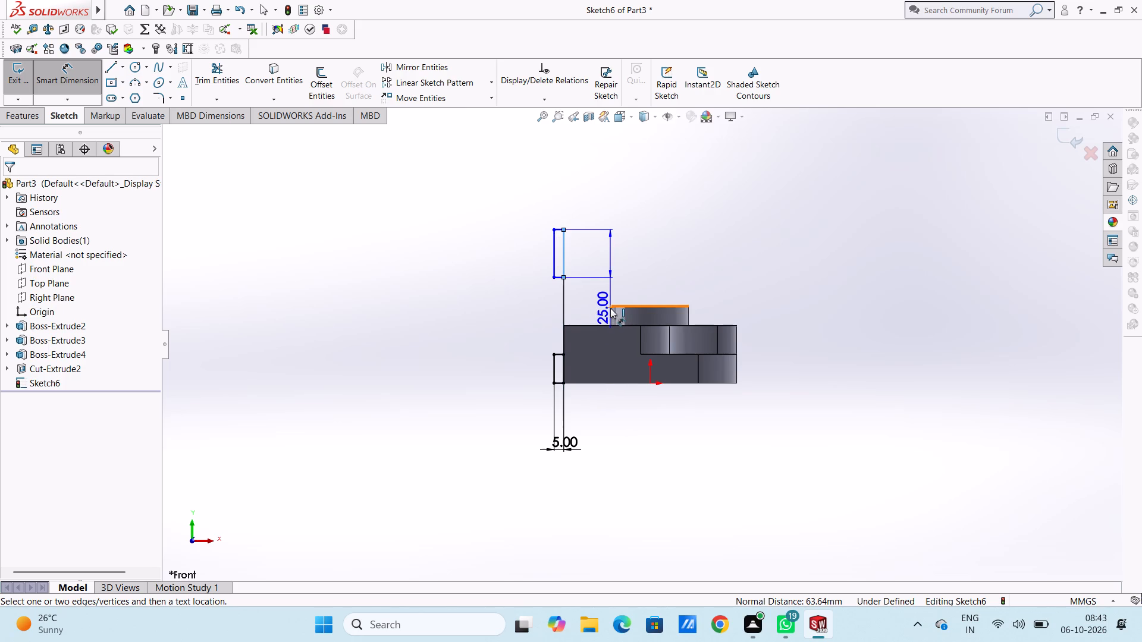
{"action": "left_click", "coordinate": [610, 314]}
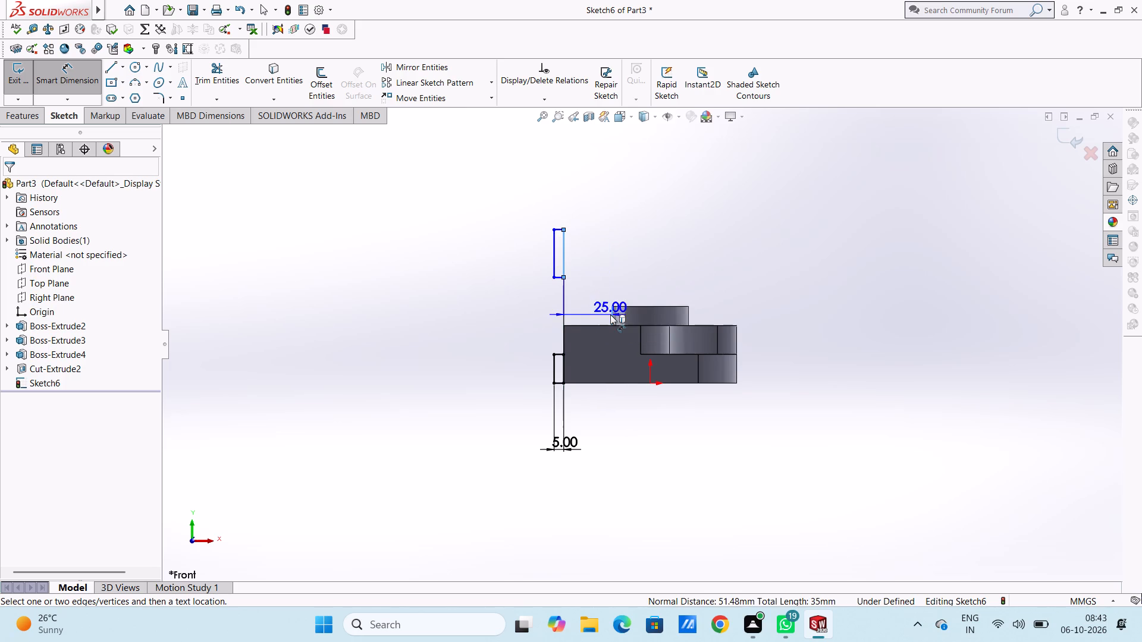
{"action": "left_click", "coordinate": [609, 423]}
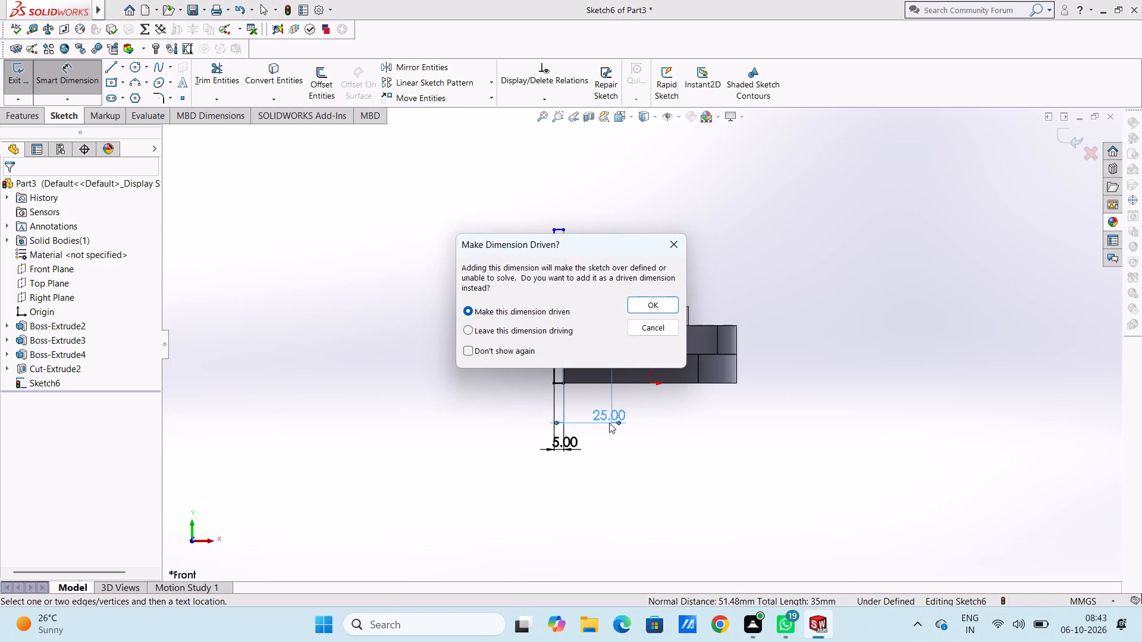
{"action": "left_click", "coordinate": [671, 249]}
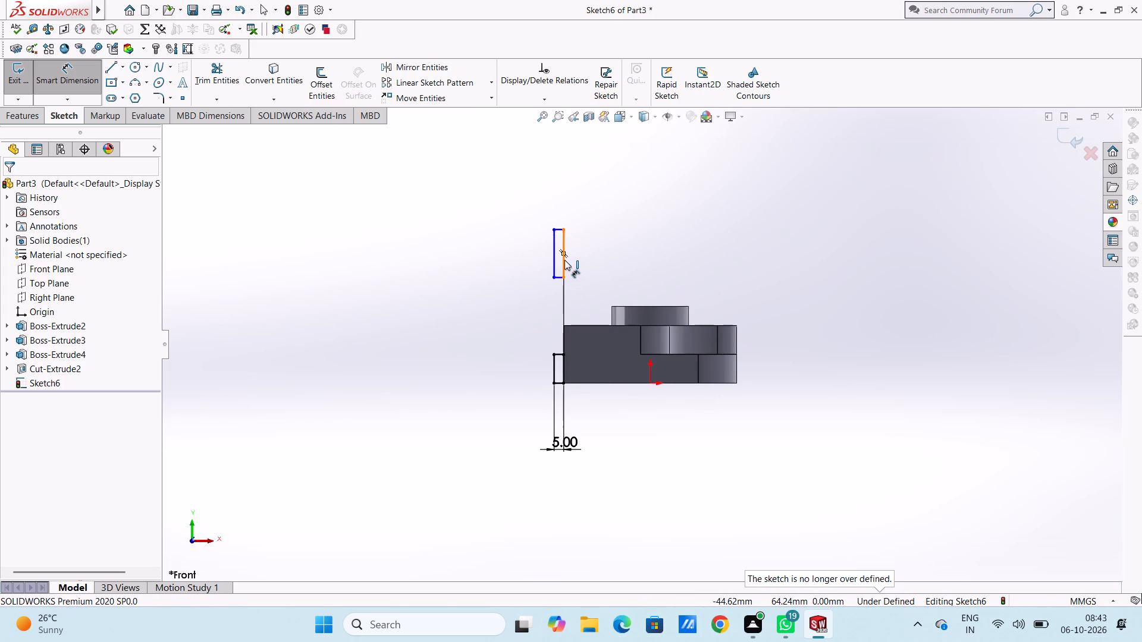
Delete the upper rectangle's inner vertical line.
{"action": "left_click", "coordinate": [564, 265]}
{"action": "key", "text": "Delete"}
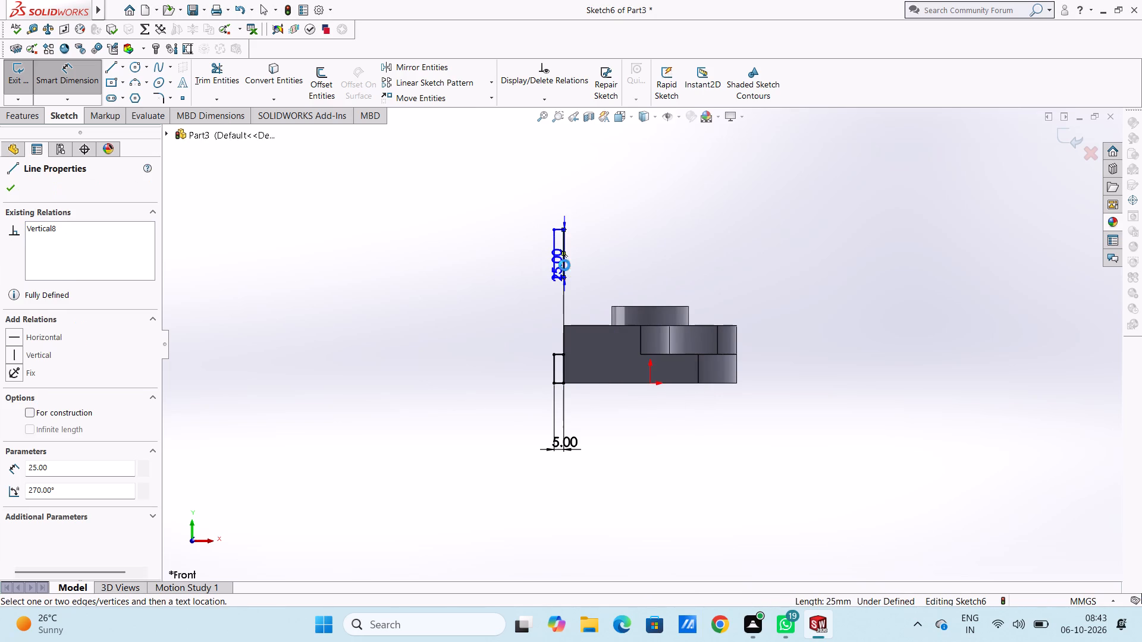
Dimension the upper profile's outer vertical line horizontally from the ring boss's near side edge at 37 mm.
{"action": "left_click", "coordinate": [553, 247]}
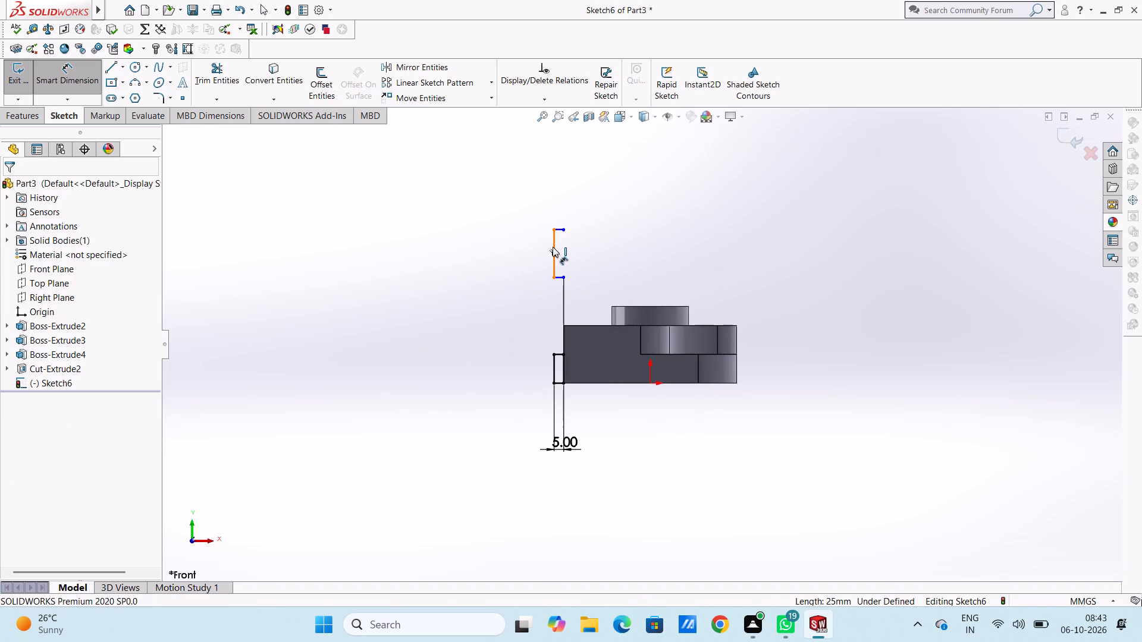
{"action": "left_click", "coordinate": [611, 311]}
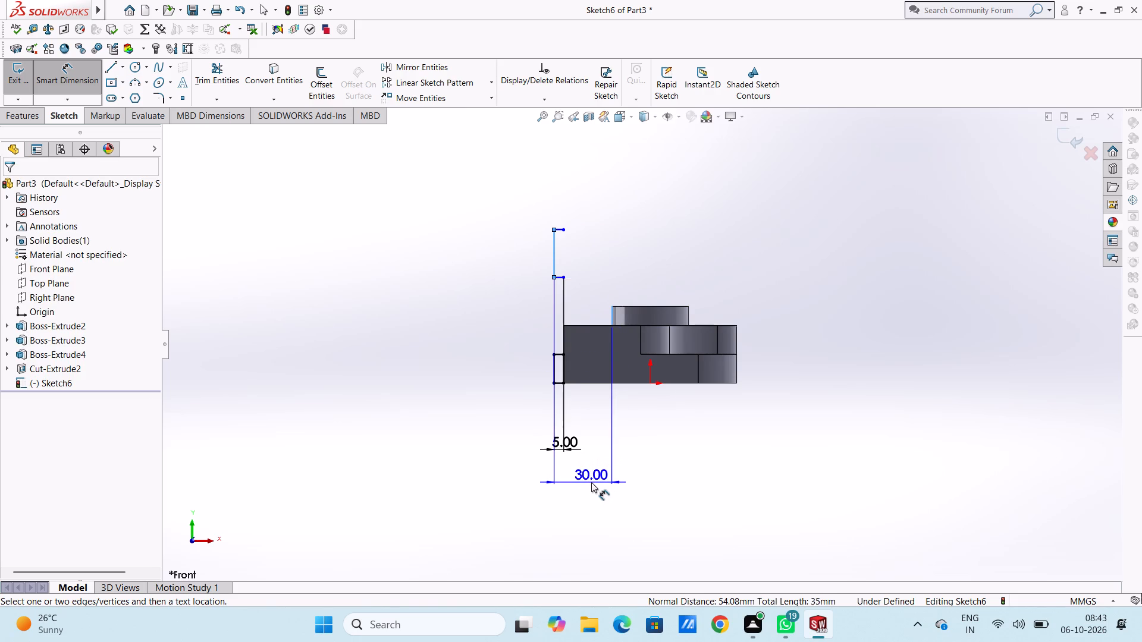
{"action": "left_click", "coordinate": [591, 482]}
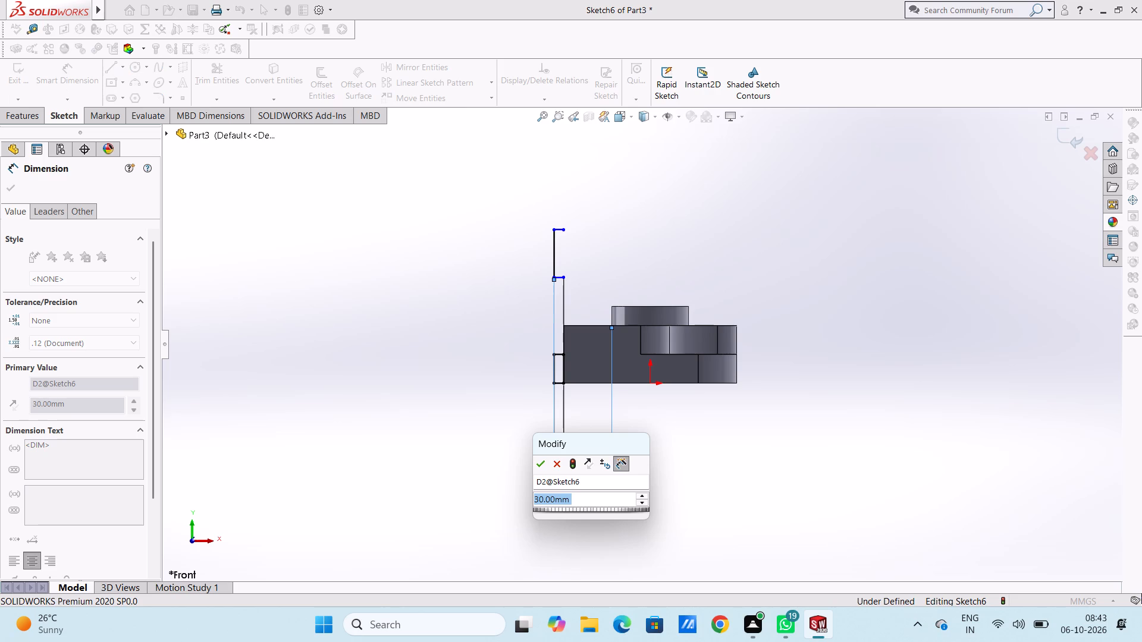
{"action": "type", "text": "37"}
{"action": "key", "text": "Return"}
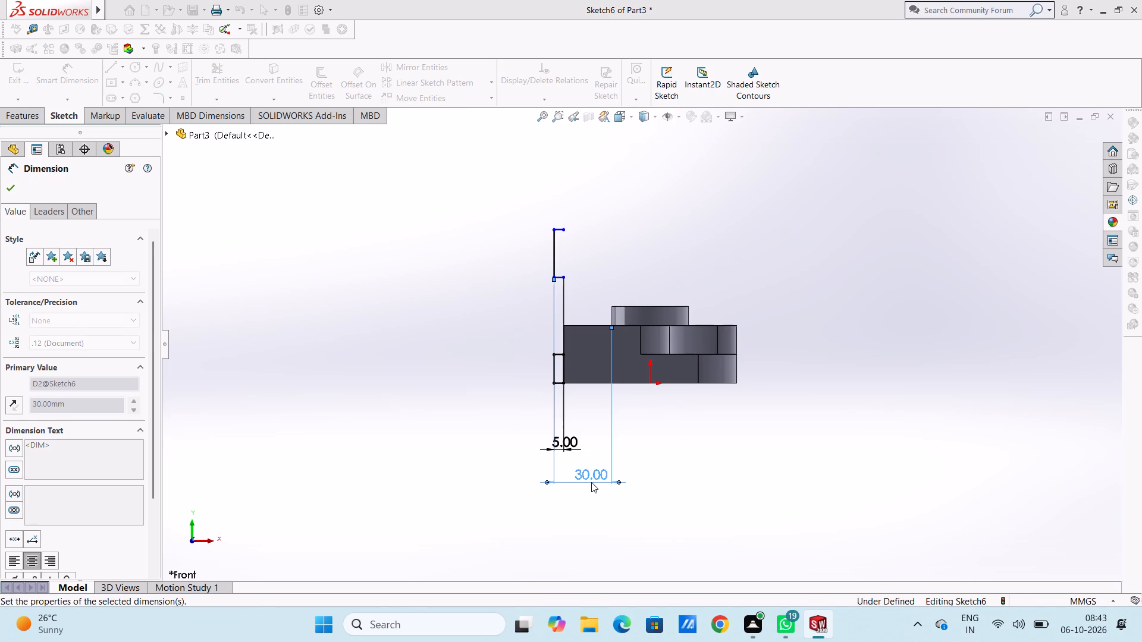
{"action": "left_click", "coordinate": [437, 332]}
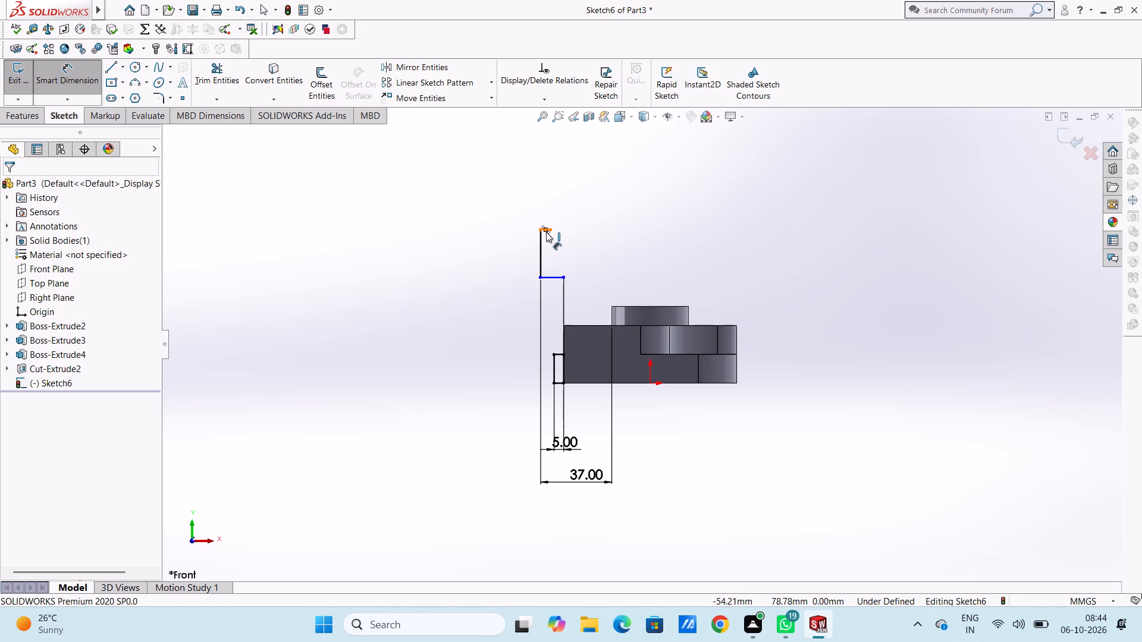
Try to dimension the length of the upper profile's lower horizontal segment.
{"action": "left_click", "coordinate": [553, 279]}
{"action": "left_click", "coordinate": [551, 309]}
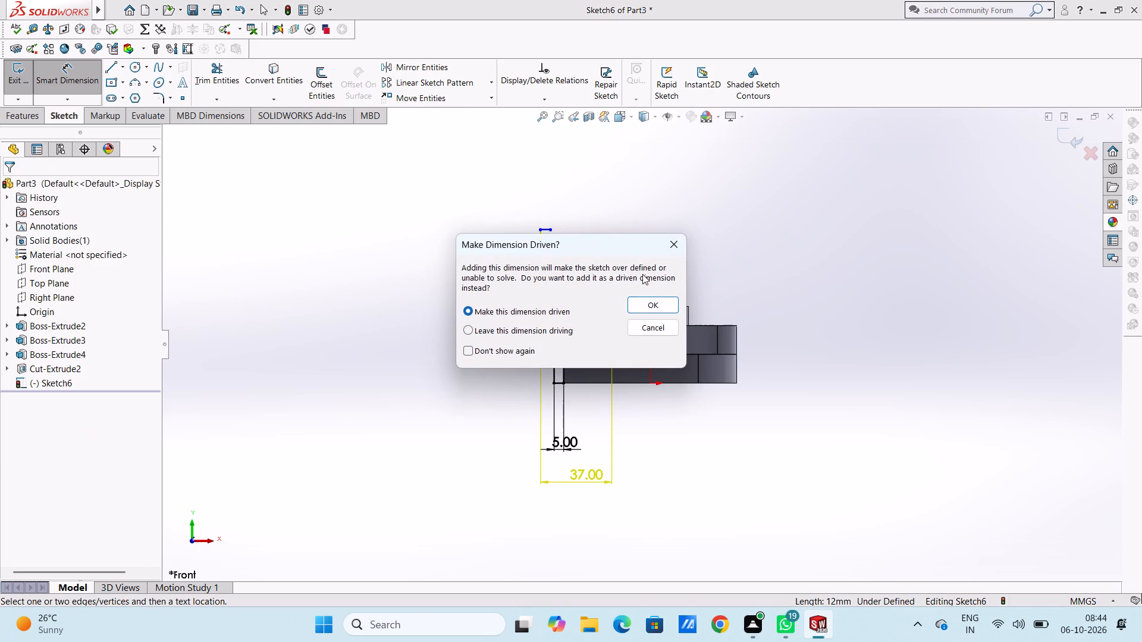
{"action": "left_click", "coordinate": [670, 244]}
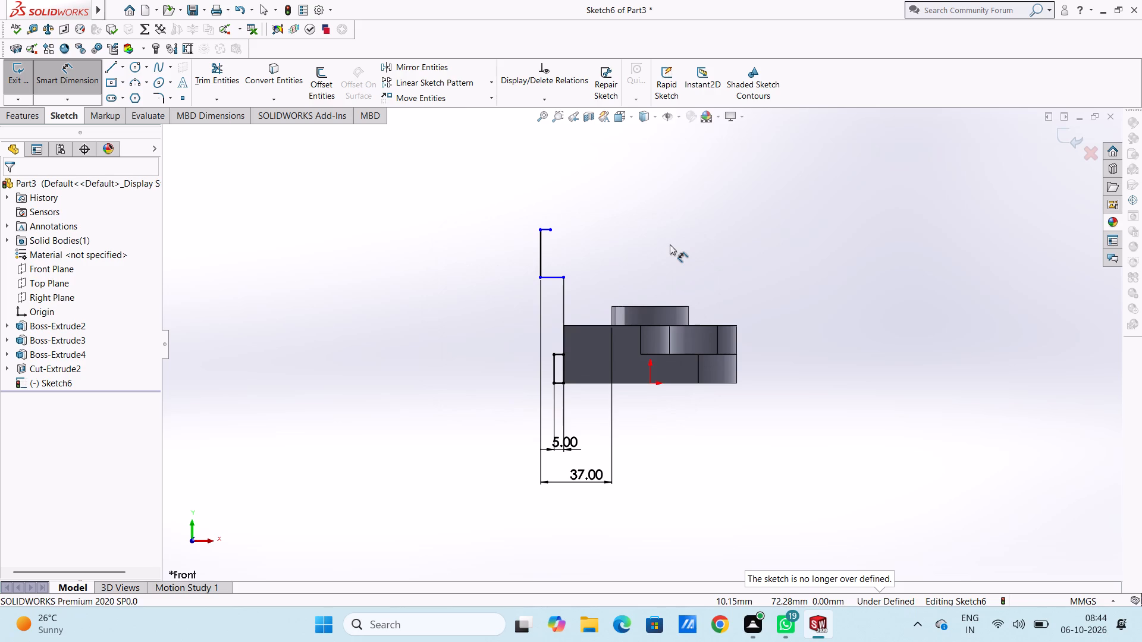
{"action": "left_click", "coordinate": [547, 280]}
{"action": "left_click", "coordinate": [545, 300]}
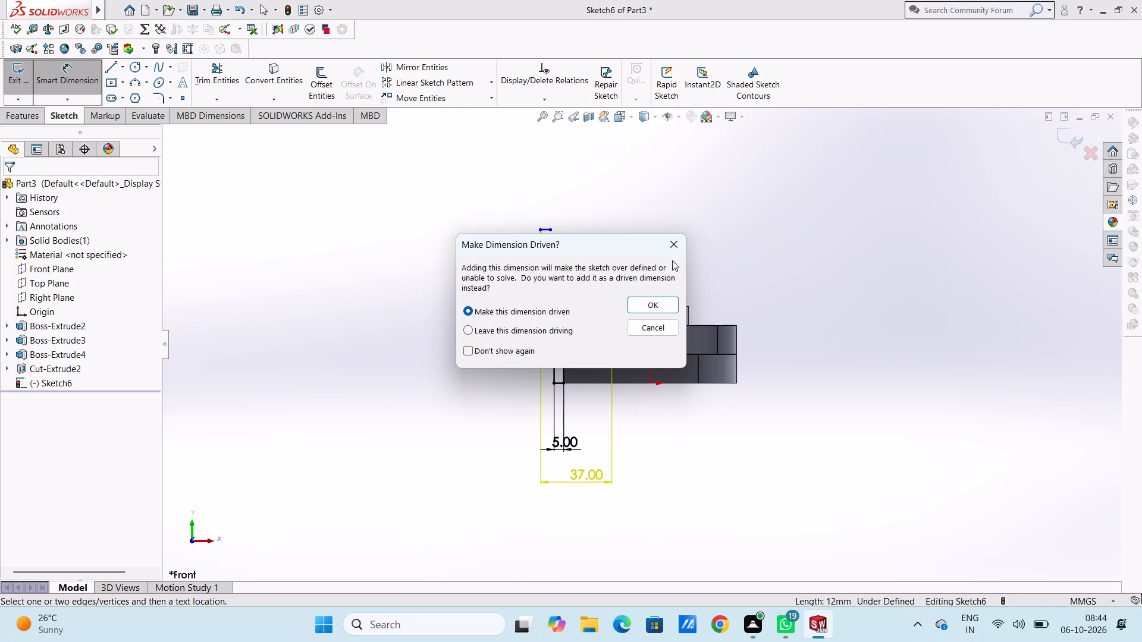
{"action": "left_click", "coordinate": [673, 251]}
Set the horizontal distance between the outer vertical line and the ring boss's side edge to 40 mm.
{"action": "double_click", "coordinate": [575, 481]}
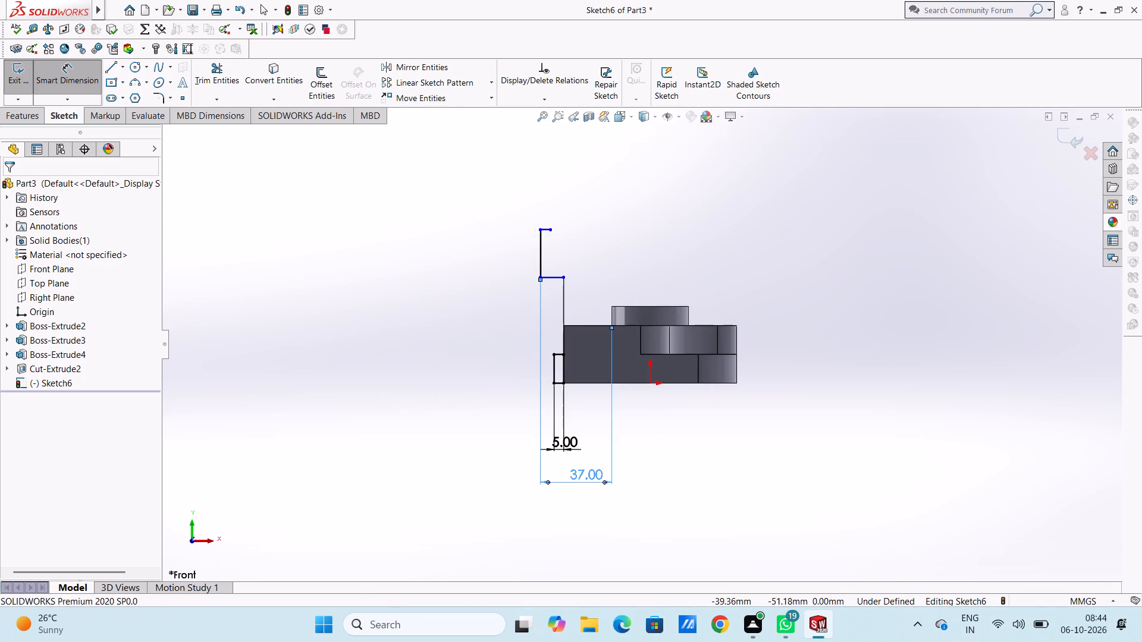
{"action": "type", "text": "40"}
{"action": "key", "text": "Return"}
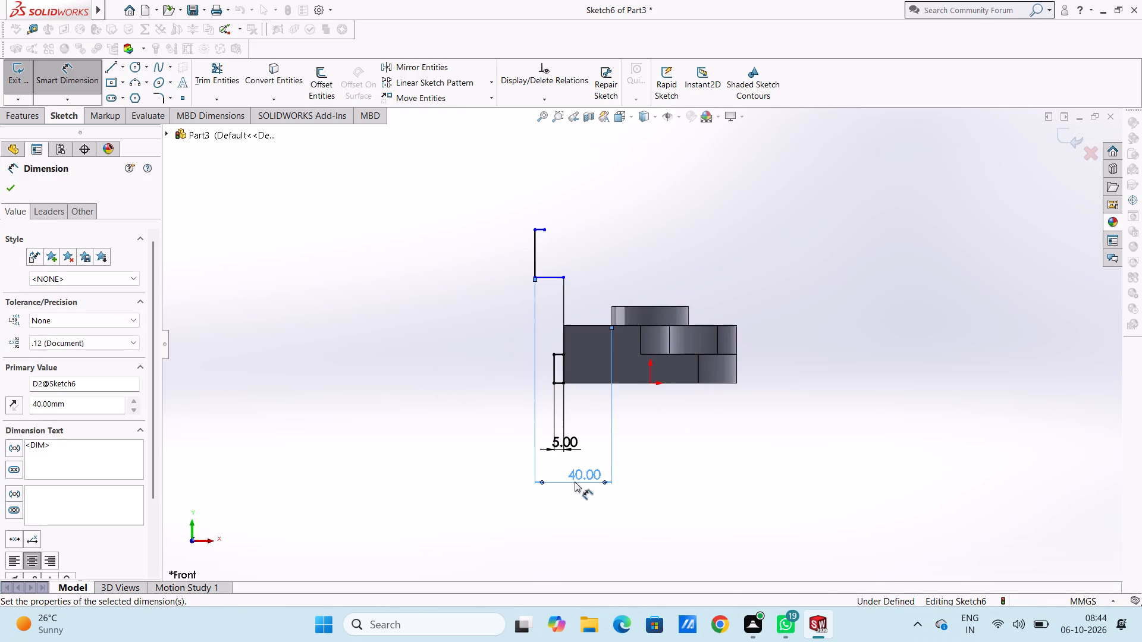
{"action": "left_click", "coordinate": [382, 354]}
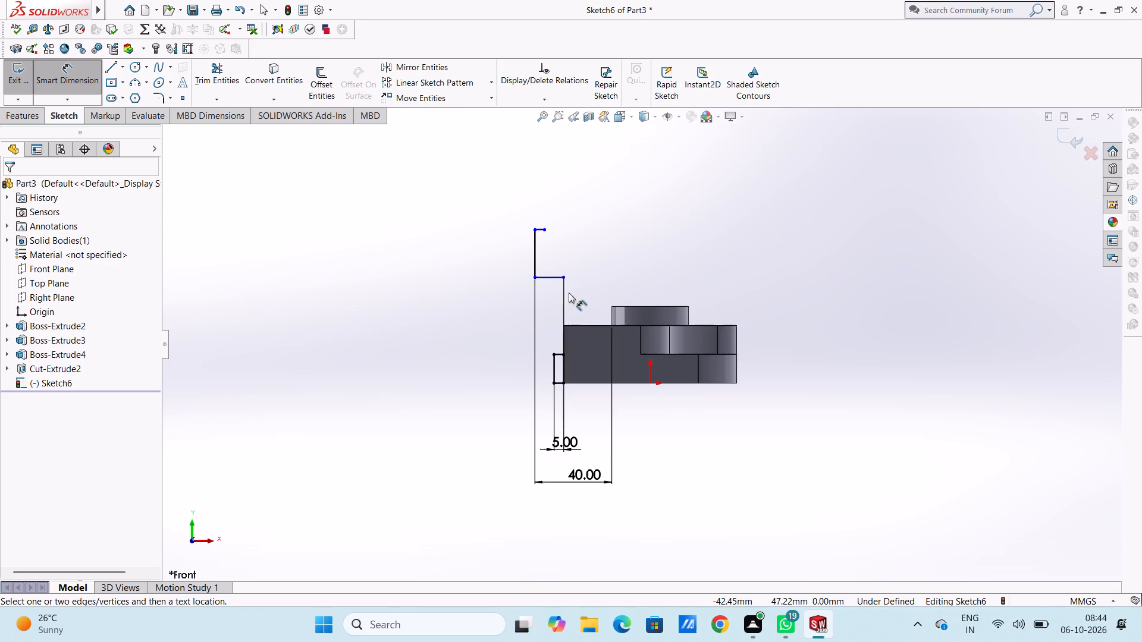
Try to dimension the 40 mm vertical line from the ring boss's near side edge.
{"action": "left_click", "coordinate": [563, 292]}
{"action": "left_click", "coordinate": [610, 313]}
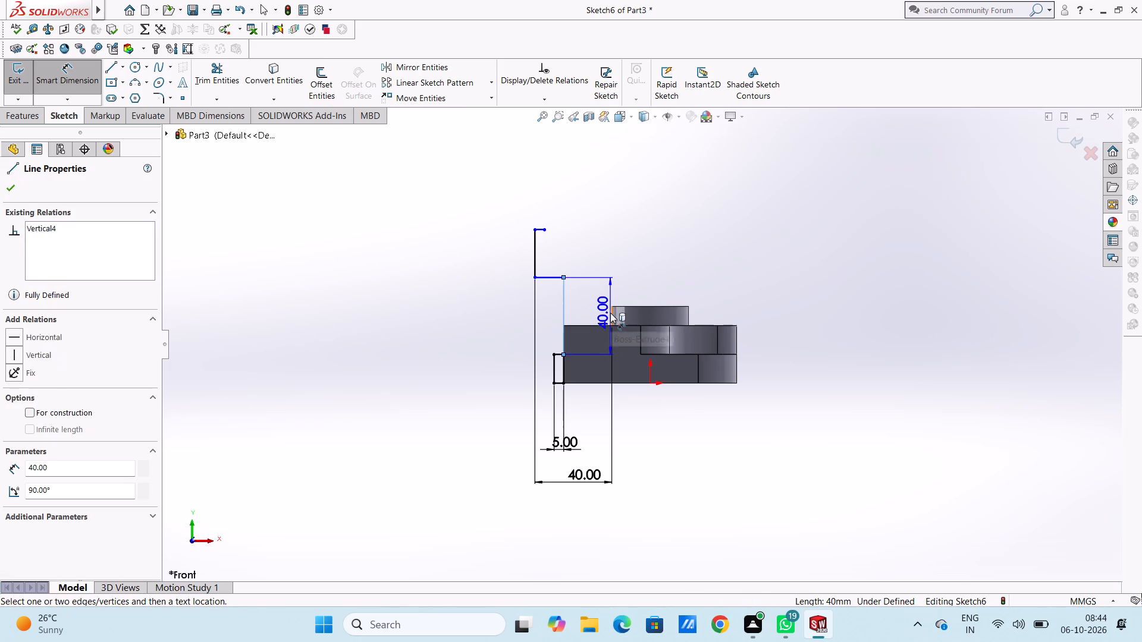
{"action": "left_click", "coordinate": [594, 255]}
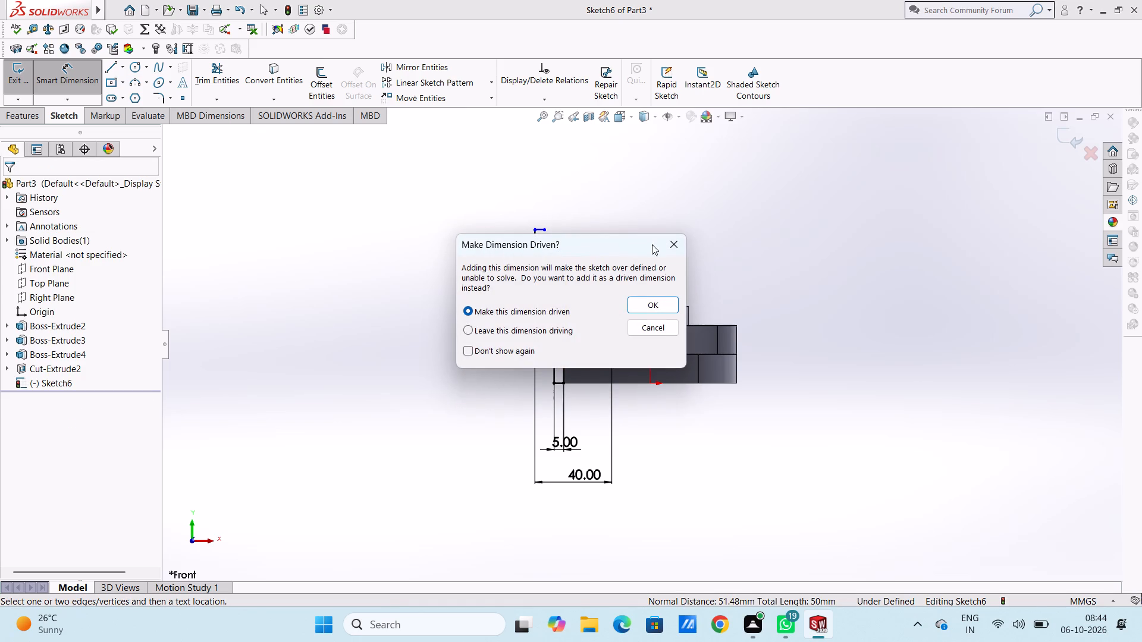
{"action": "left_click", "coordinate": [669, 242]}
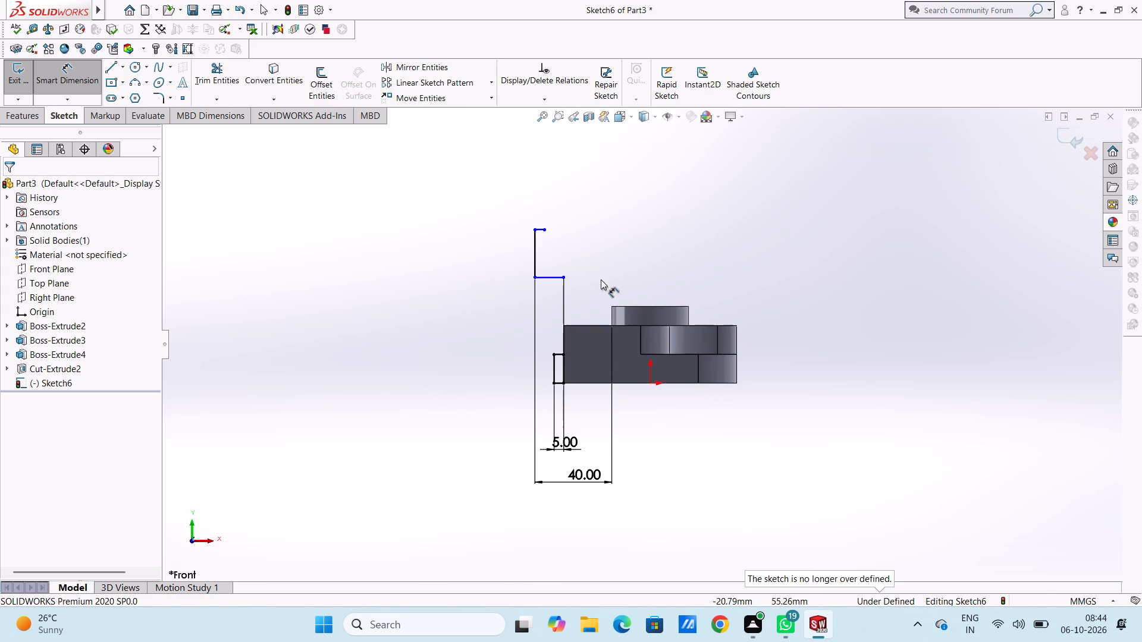
Delete the horizontal segment joining the 40 mm vertical line to the outer vertical line.
{"action": "left_click", "coordinate": [556, 275]}
{"action": "key", "text": "Delete"}
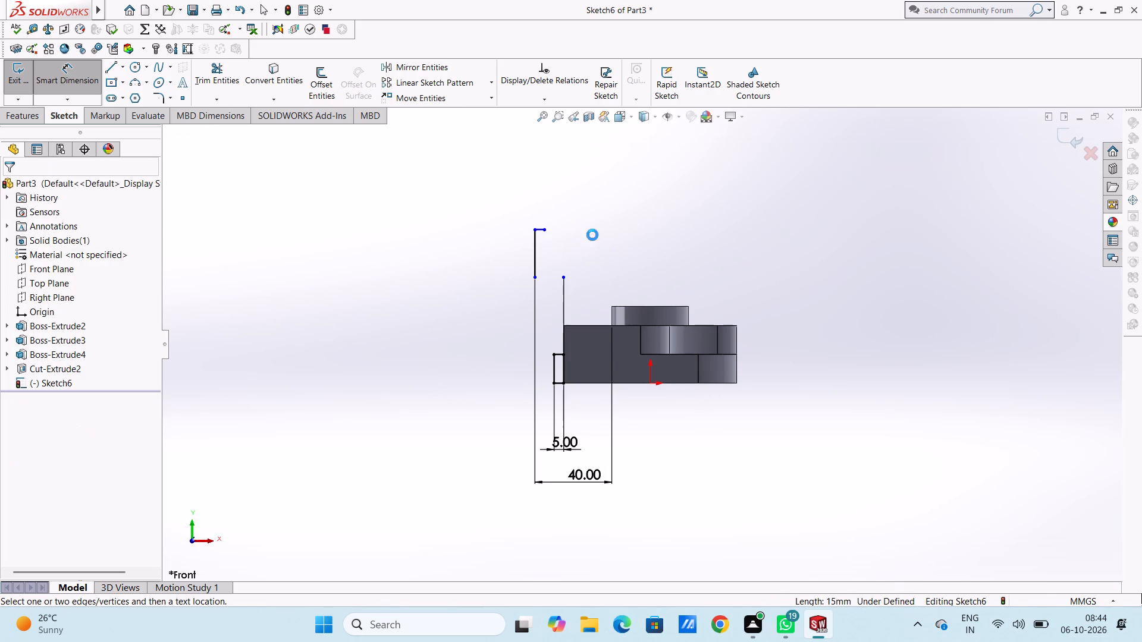
Set the horizontal distance between the outer vertical line and the ring boss's side edge to 32 mm.
{"action": "double_click", "coordinate": [586, 478]}
{"action": "left_click", "coordinate": [490, 427]}
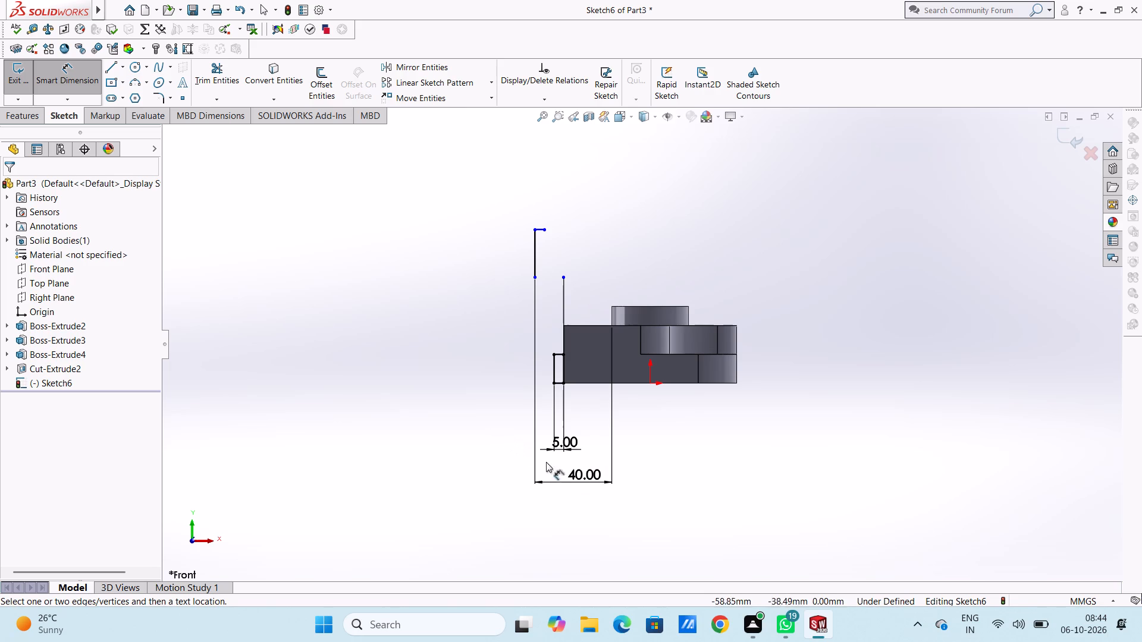
{"action": "left_click", "coordinate": [572, 489]}
{"action": "key", "text": "Escape"}
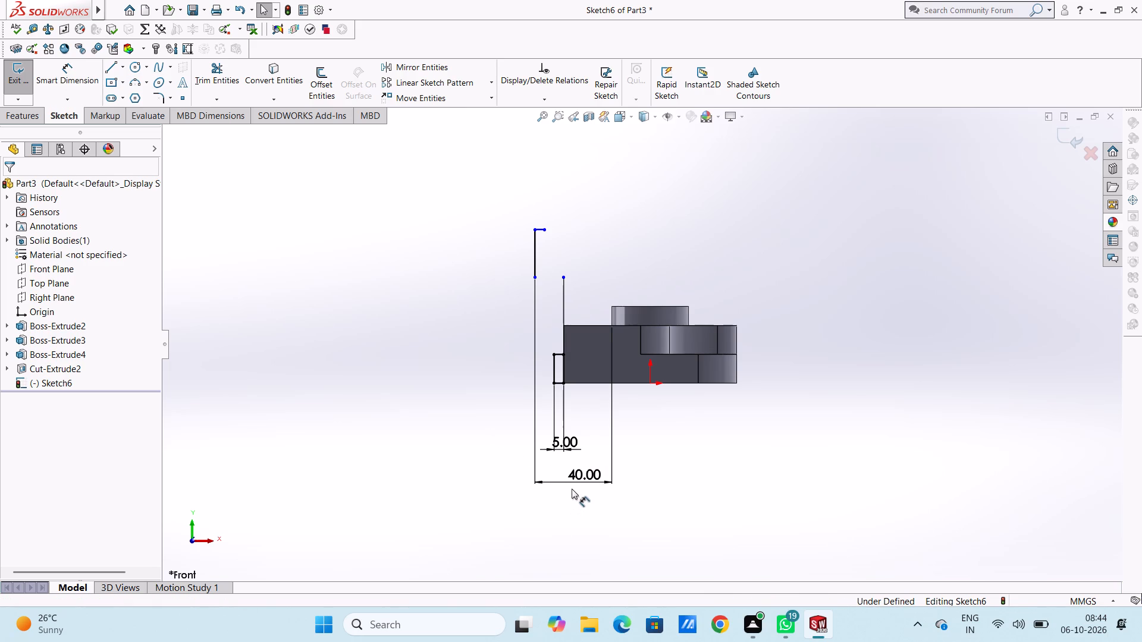
{"action": "double_click", "coordinate": [581, 475]}
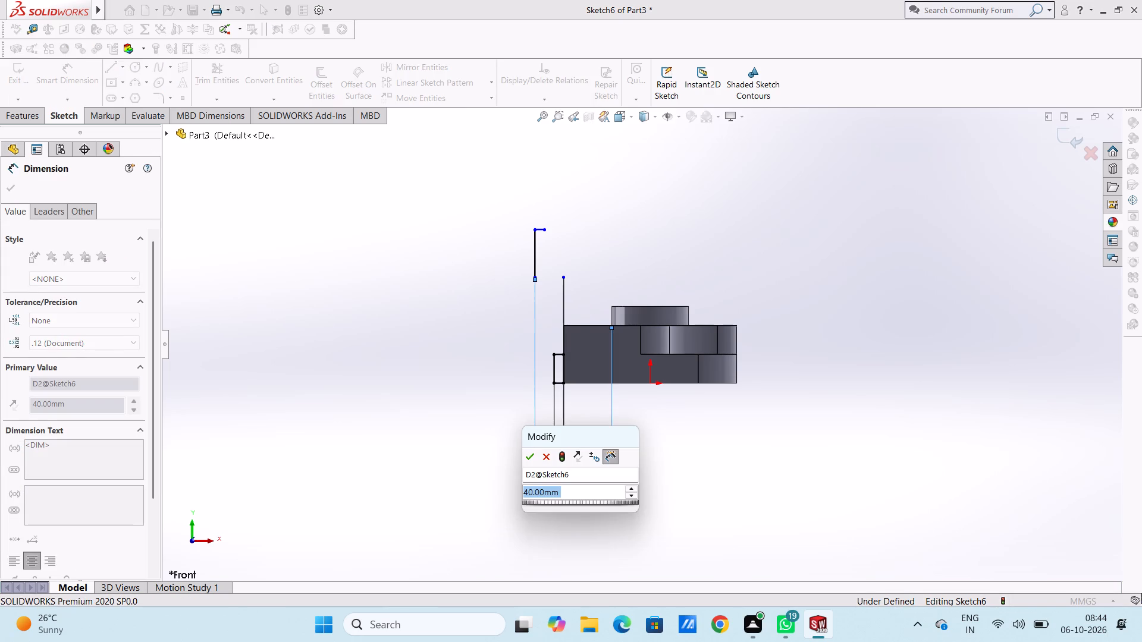
{"action": "type", "text": "32"}
{"action": "key", "text": "Return"}
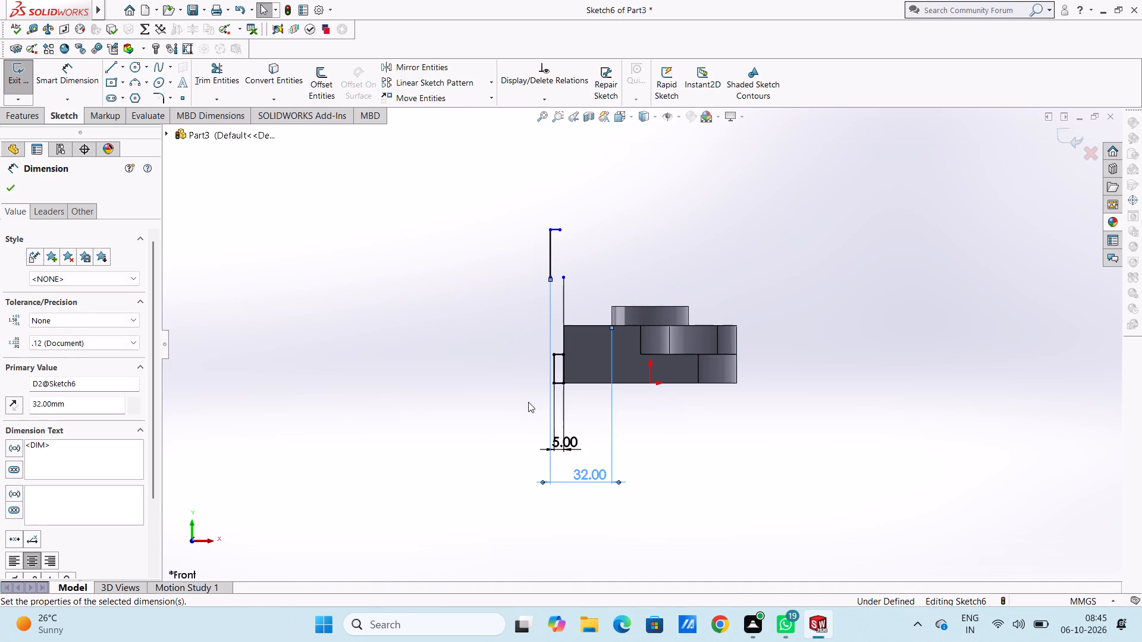
{"action": "left_click", "coordinate": [447, 350]}
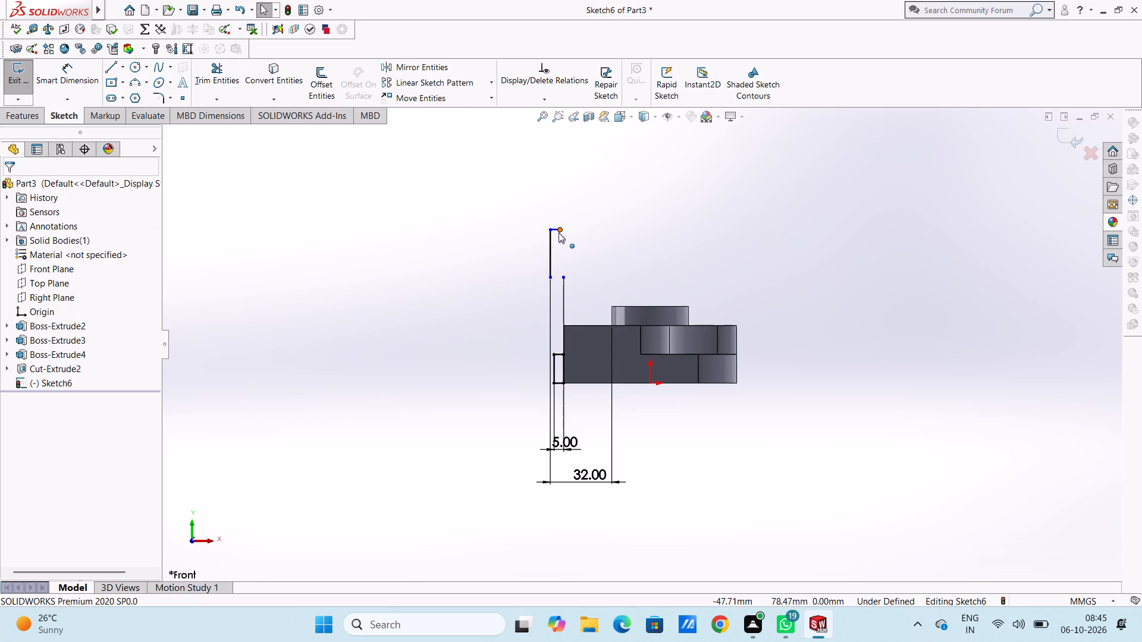
Delete the short horizontal segment at the top of the outer vertical line.
{"action": "left_click", "coordinate": [554, 231]}
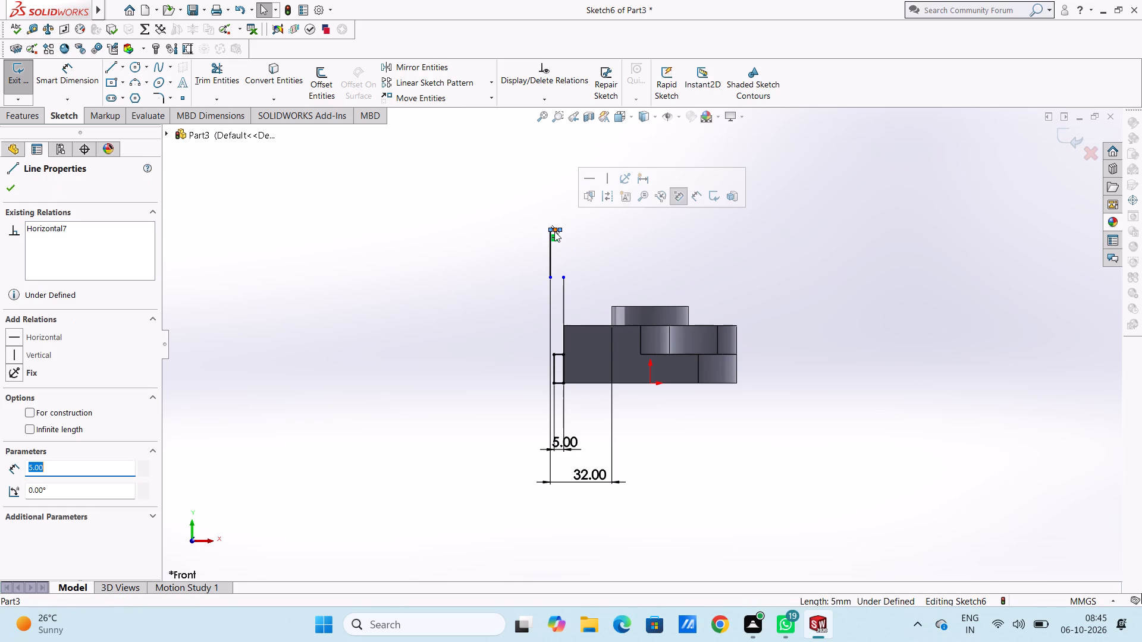
{"action": "key", "text": "Delete"}
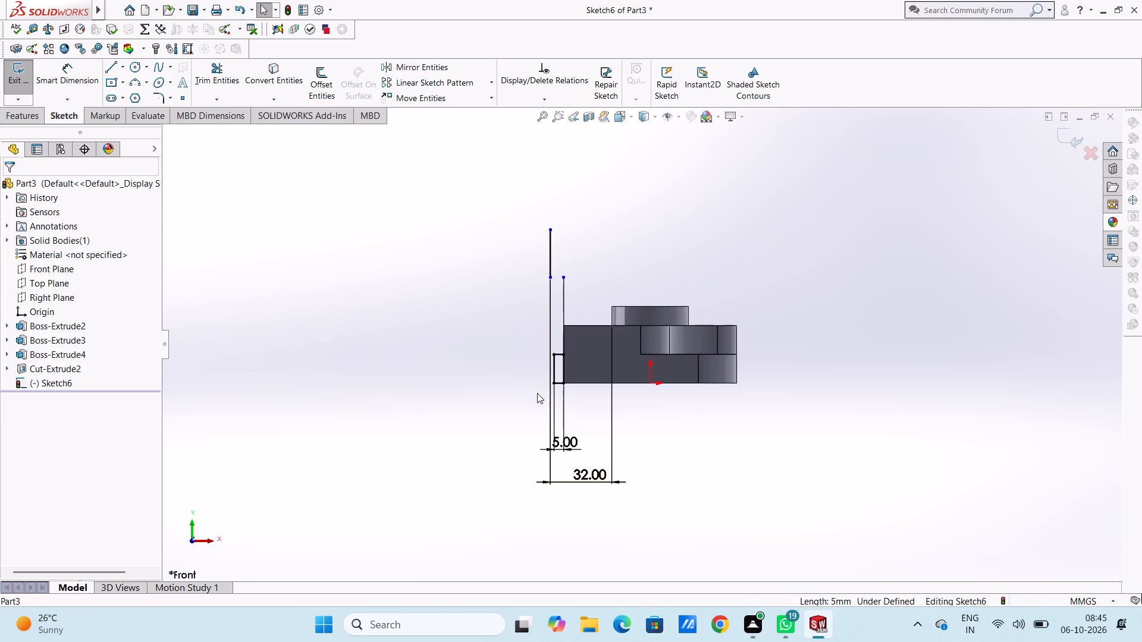
Delete the lower 5 mm wide rectangle beside the block, including its associated dimension.
{"action": "left_click_drag", "start_coordinate": [516, 335], "coordinate": [564, 379]}
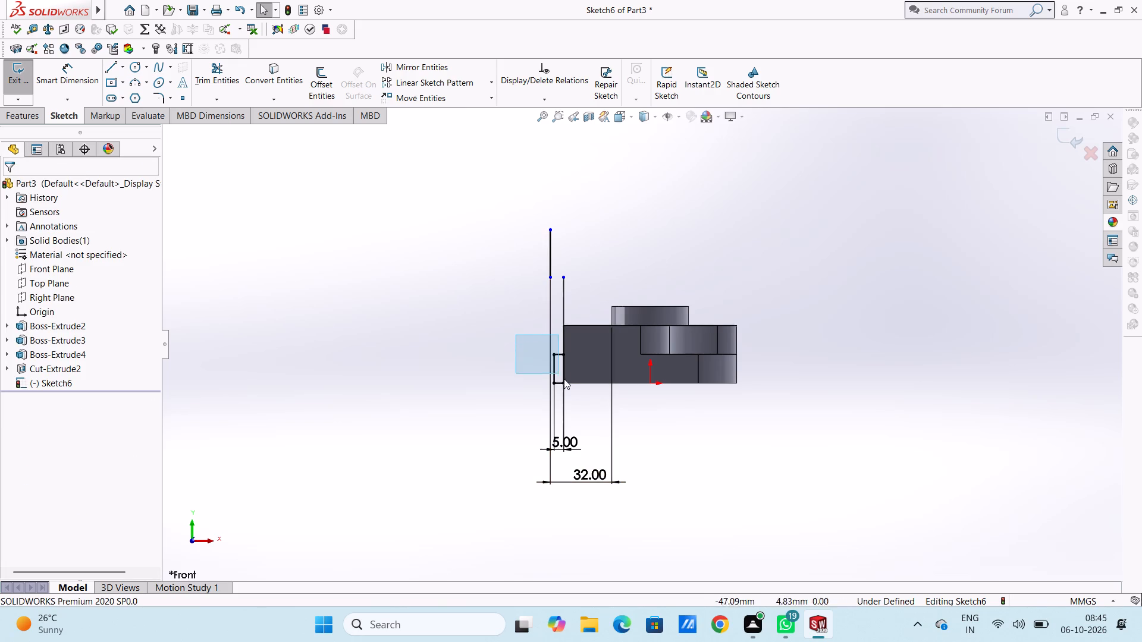
{"action": "left_click_drag", "start_coordinate": [564, 379], "coordinate": [581, 404]}
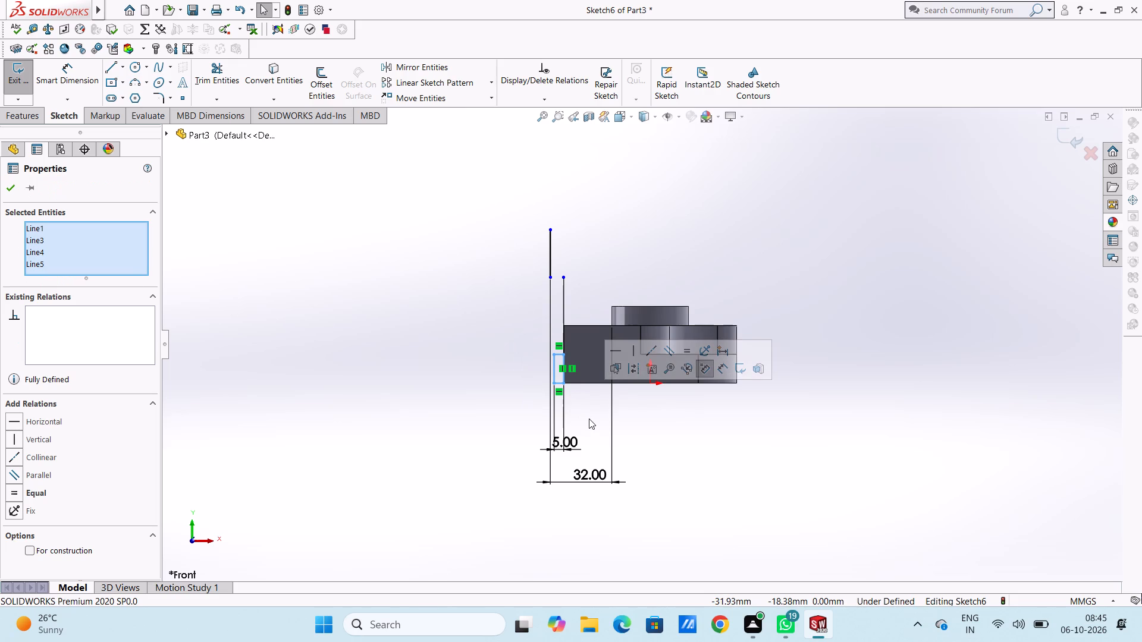
{"action": "key", "text": "Delete"}
{"action": "left_click", "coordinate": [501, 314]}
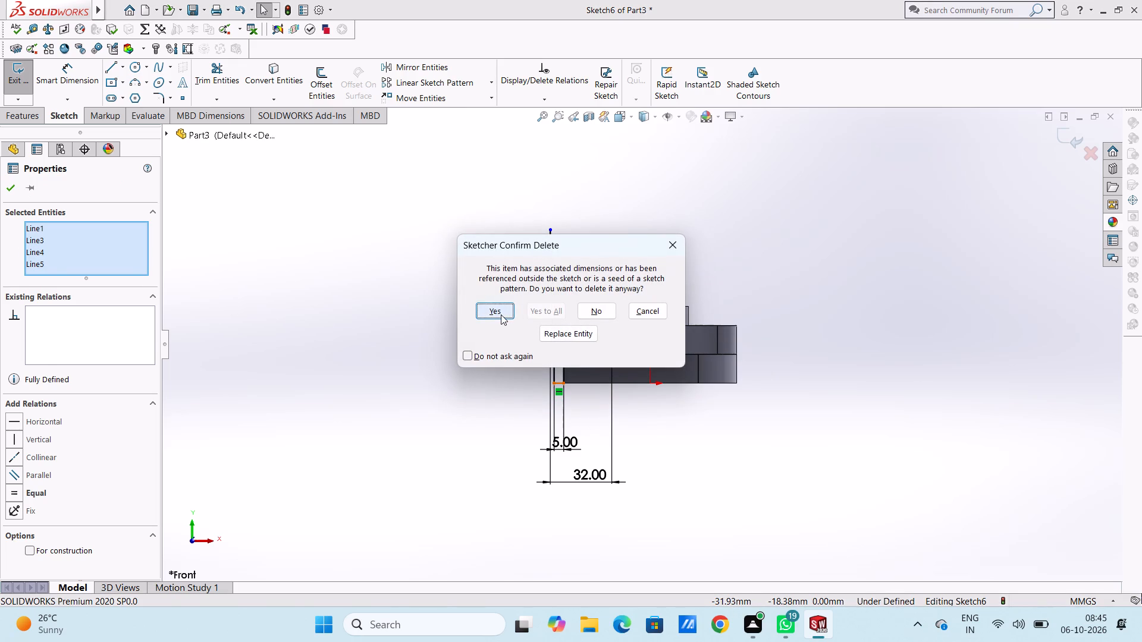
Complete the deletion of the lower rectangle with its dimension, and delete the leftover 40 mm vertical line beside the block.
{"action": "left_click", "coordinate": [500, 314]}
{"action": "left_click", "coordinate": [563, 300]}
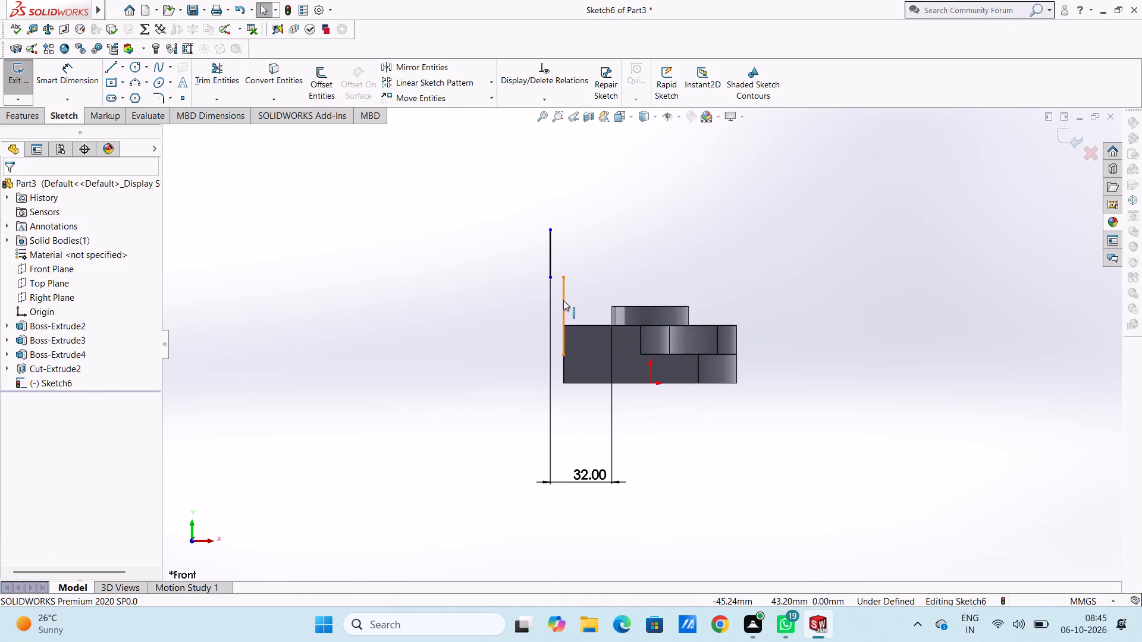
{"action": "key", "text": "Delete"}
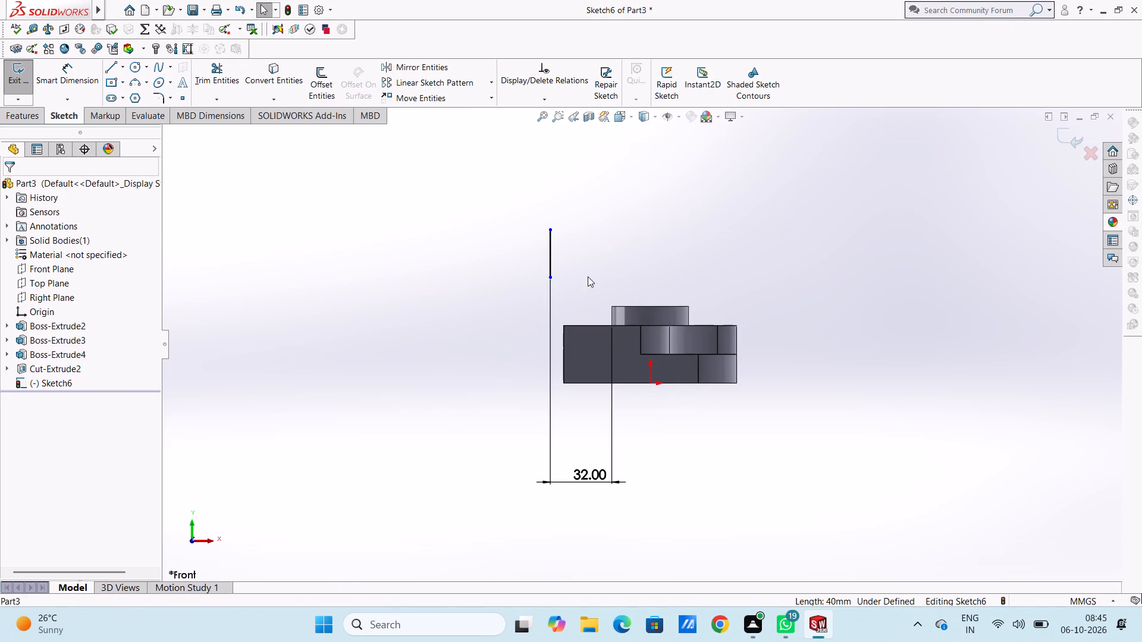
Draw three lines outward from the 25 mm vertical line's ends to close a rectangle 15 mm wide and 25 mm high.
{"action": "scroll", "coordinate": [600, 243], "scroll_direction": "down", "scroll_amount": 1}
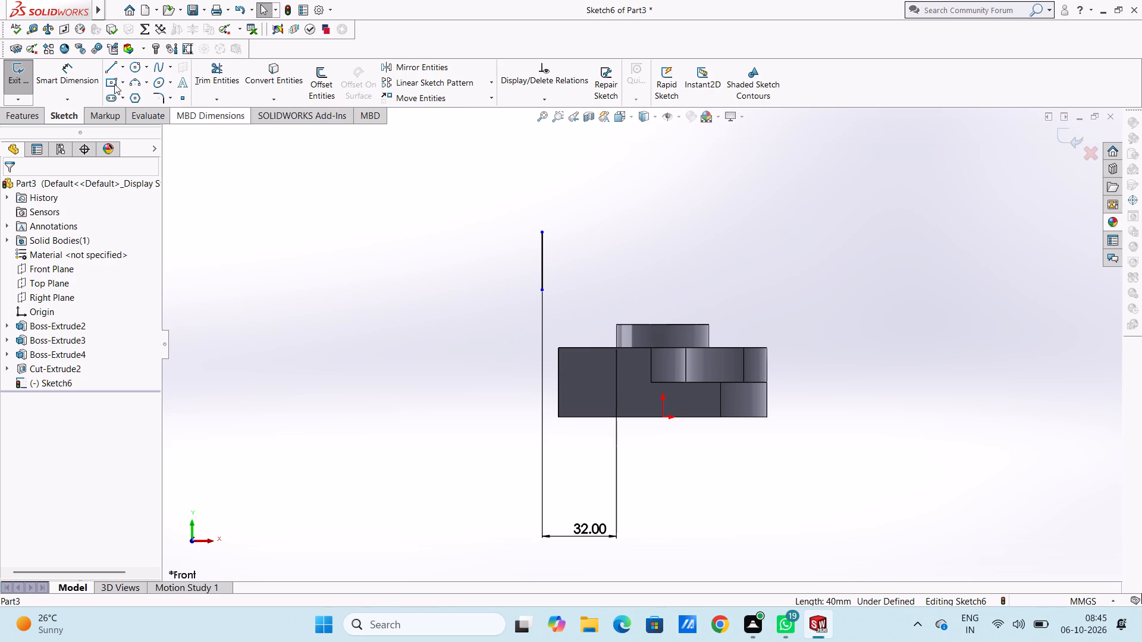
{"action": "left_click", "coordinate": [108, 69]}
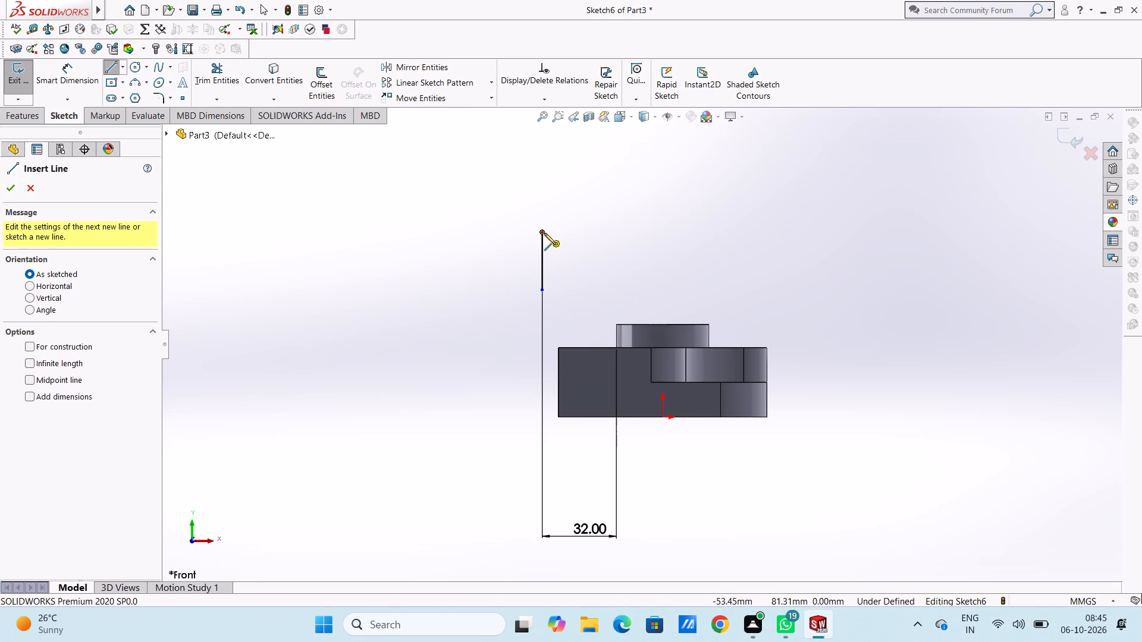
{"action": "left_click", "coordinate": [544, 233]}
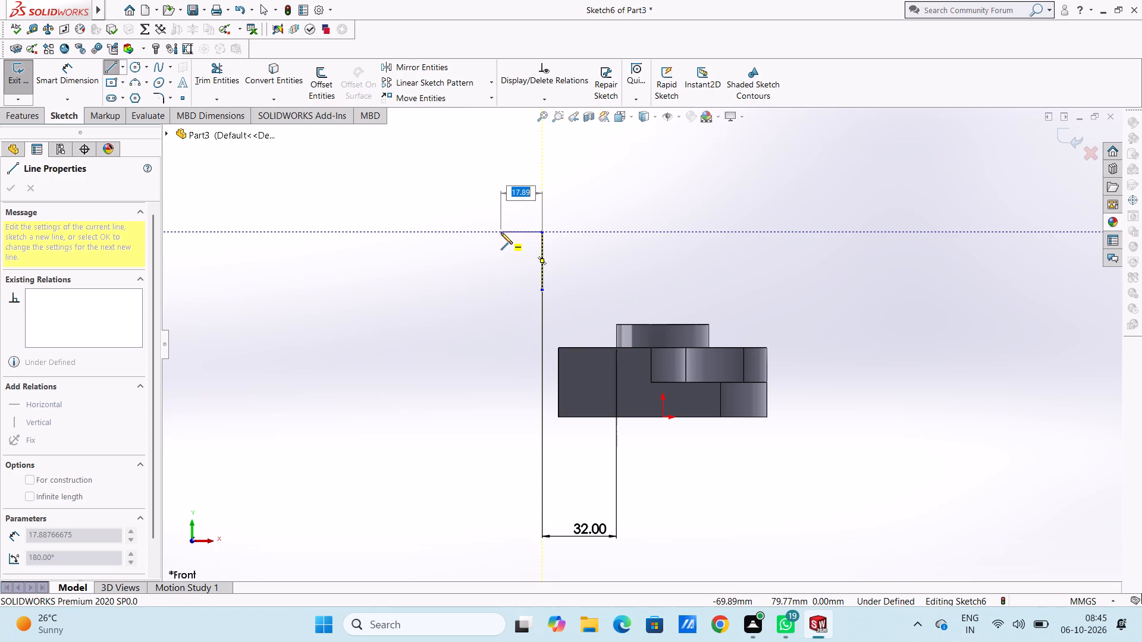
{"action": "type", "text": "15"}
{"action": "key", "text": "Return"}
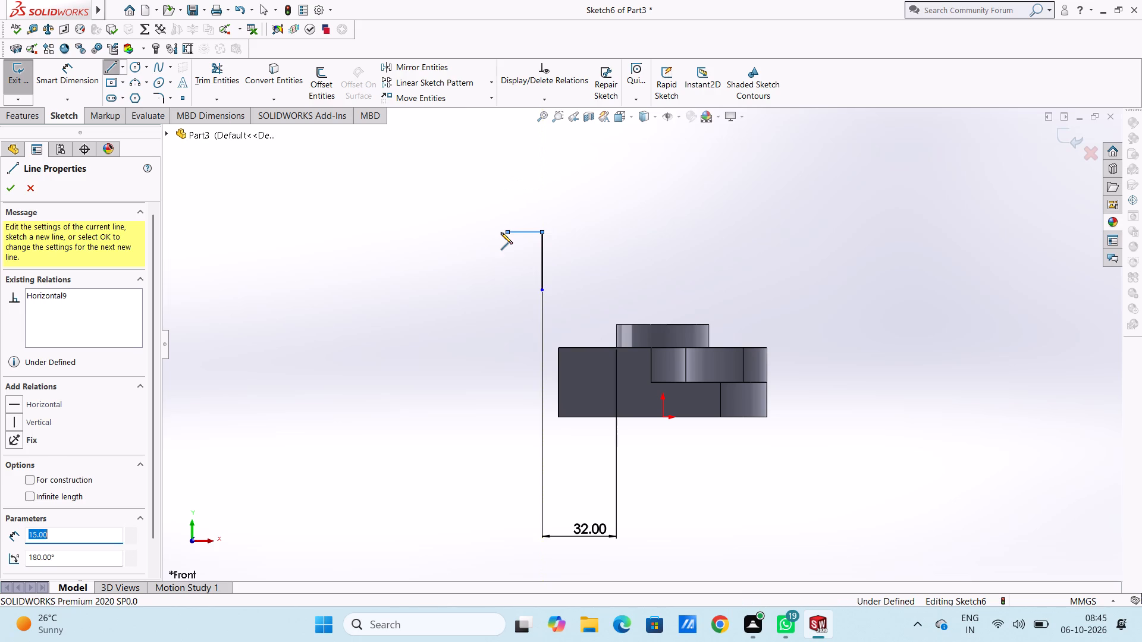
{"action": "left_click", "coordinate": [508, 291]}
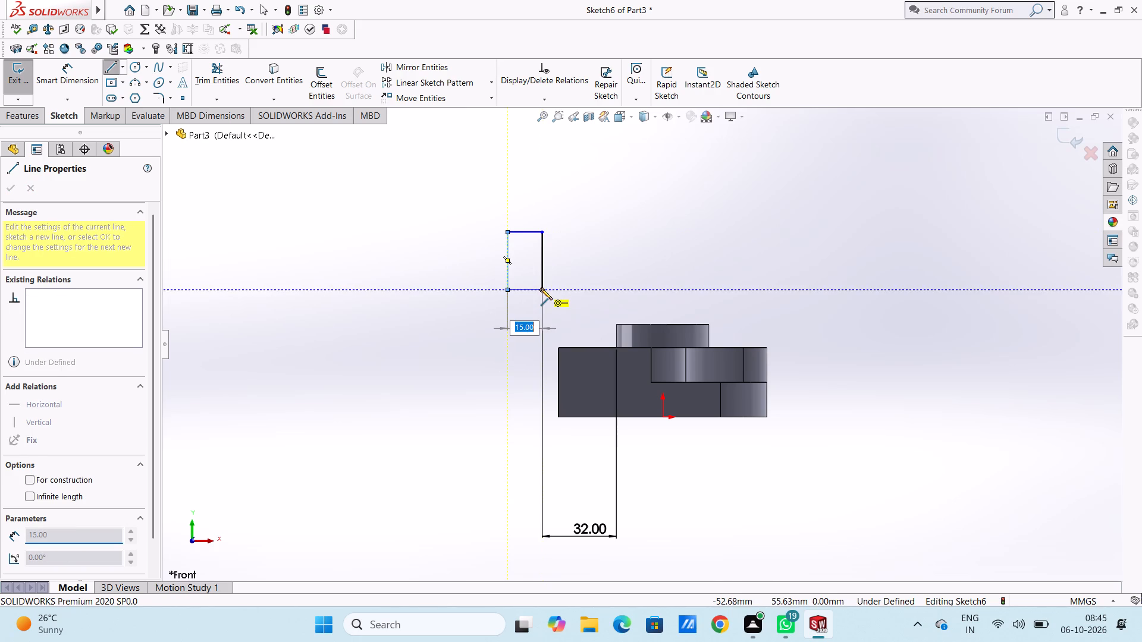
{"action": "left_click", "coordinate": [541, 288]}
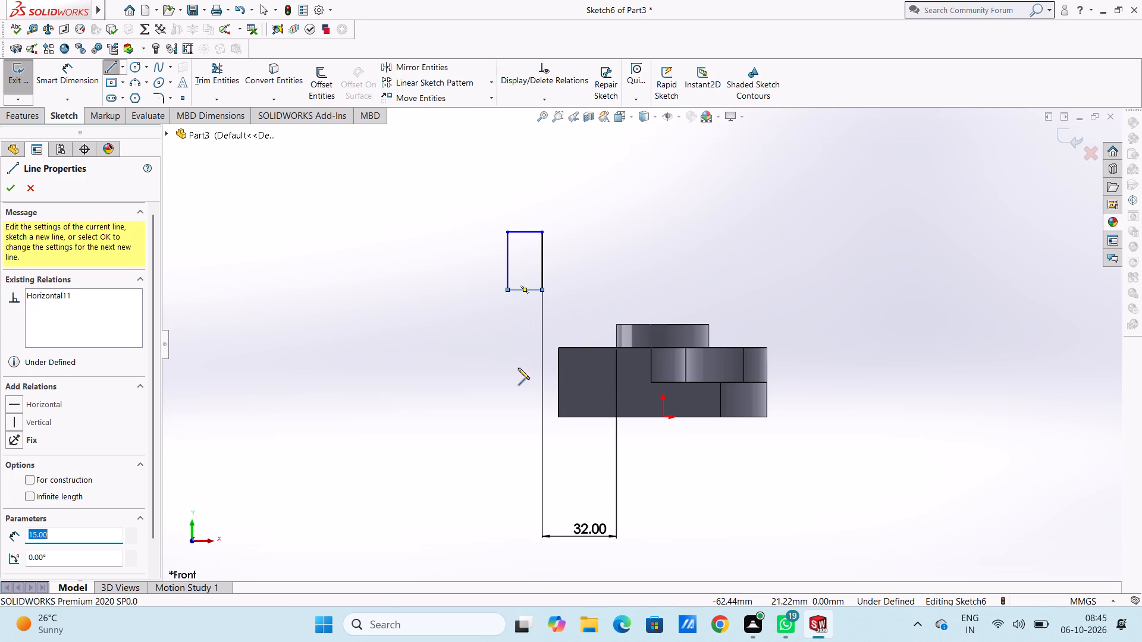
{"action": "key", "text": "Escape"}
{"action": "key", "text": "Escape"}
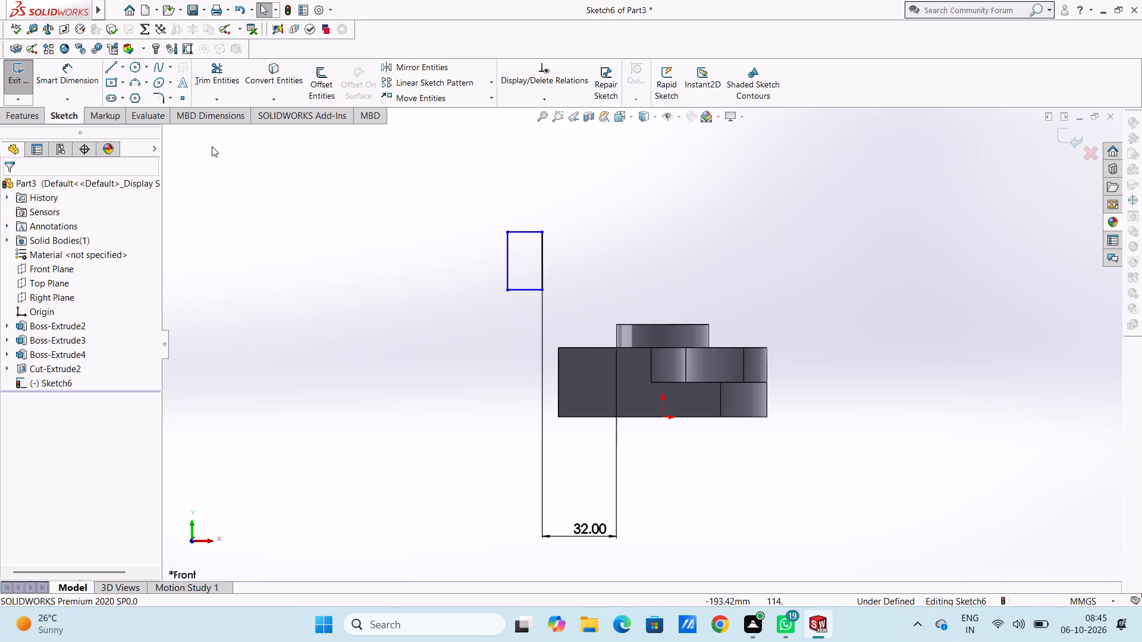
Draw a 40 mm line down from the upper rectangle's inner corner, ending in a 15 x 15 mm square level with the plate's bottom.
{"action": "left_click", "coordinate": [112, 68]}
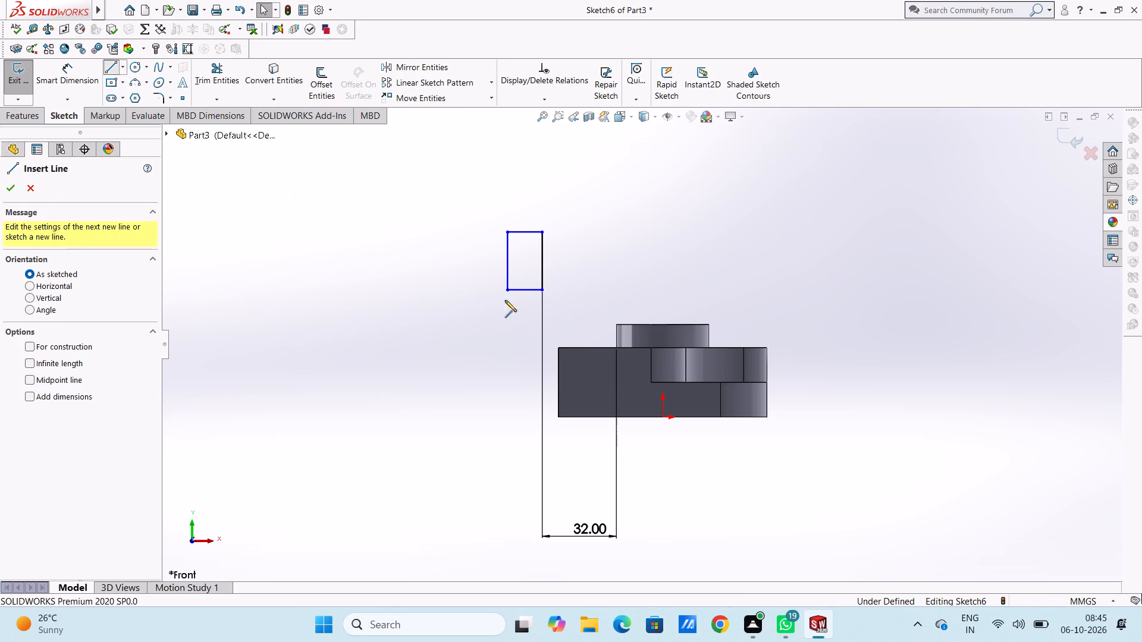
{"action": "left_click", "coordinate": [542, 292]}
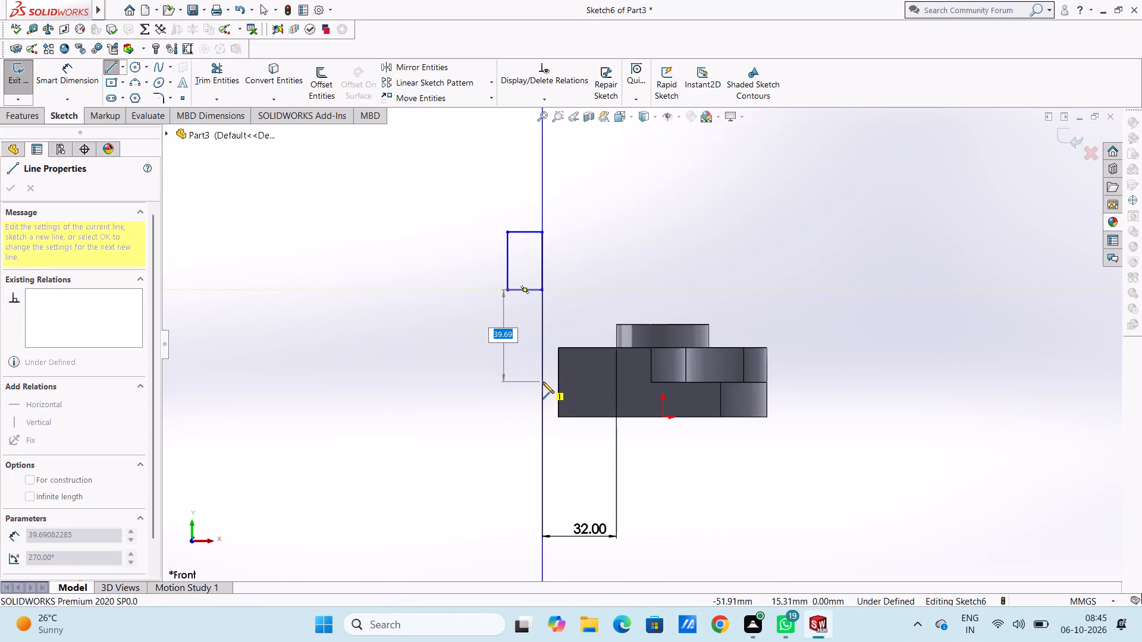
{"action": "type", "text": "40"}
{"action": "key", "text": "Return"}
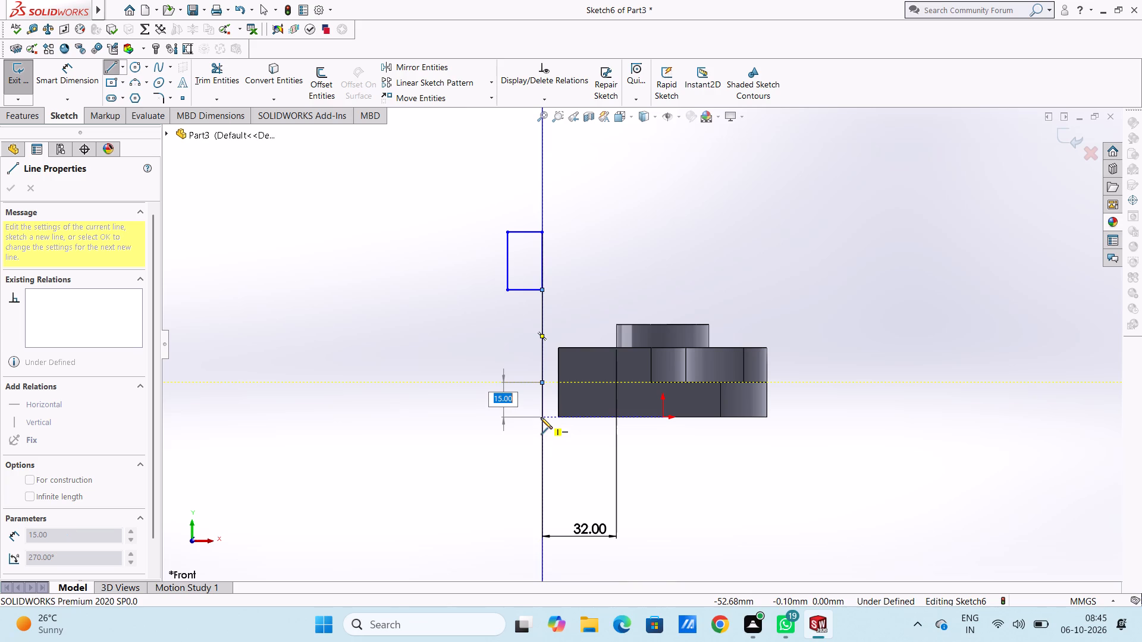
{"action": "left_click", "coordinate": [541, 417]}
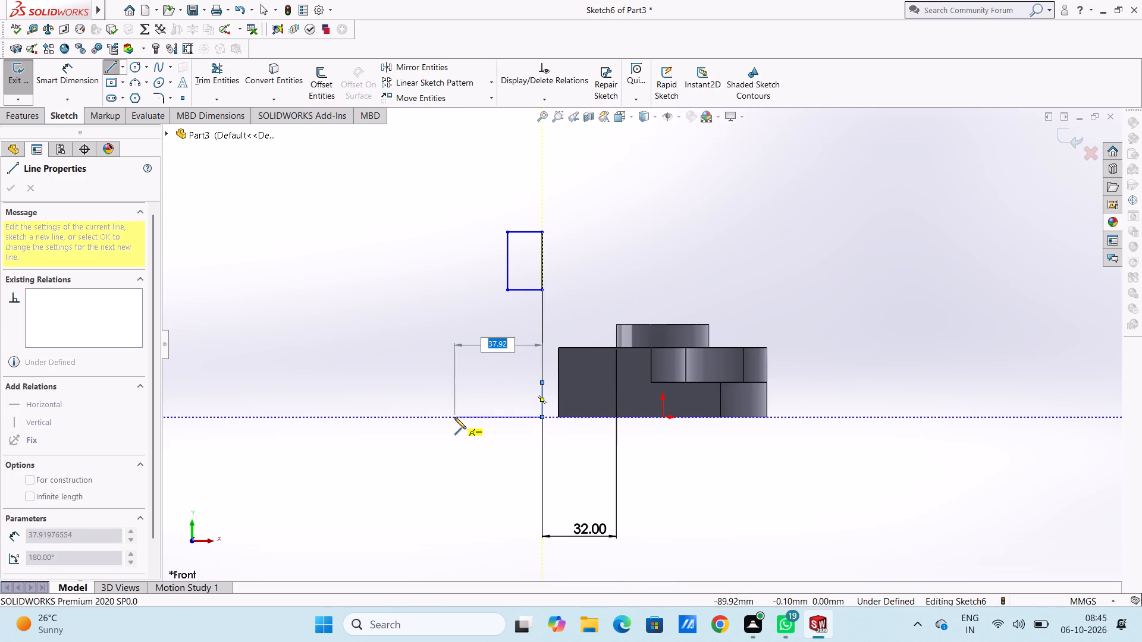
{"action": "left_click", "coordinate": [508, 415]}
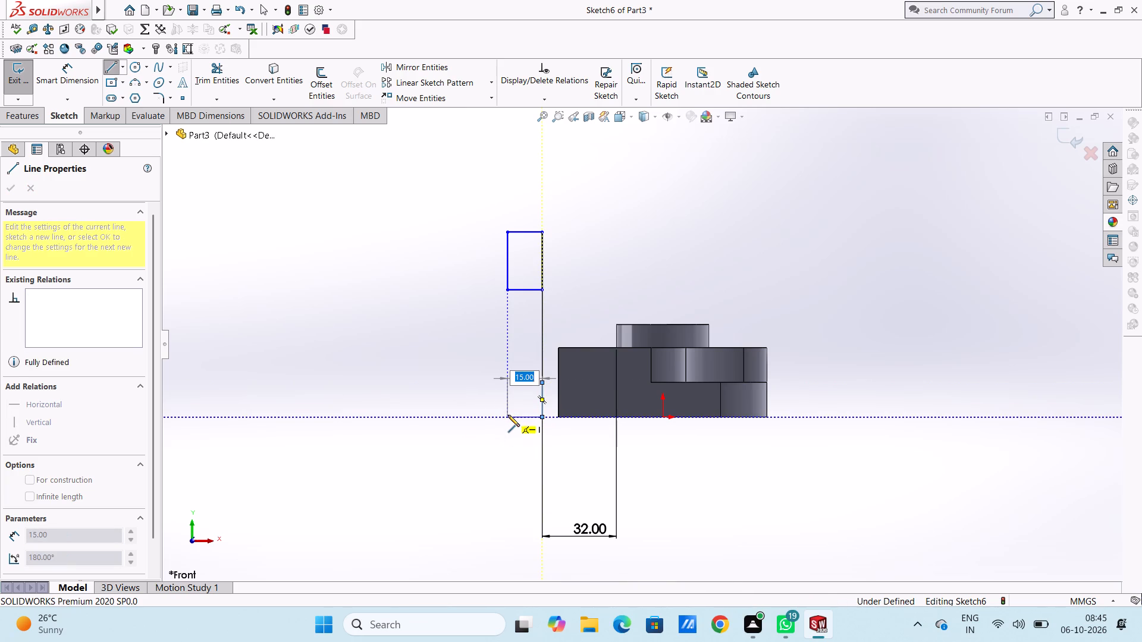
{"action": "left_click", "coordinate": [506, 383]}
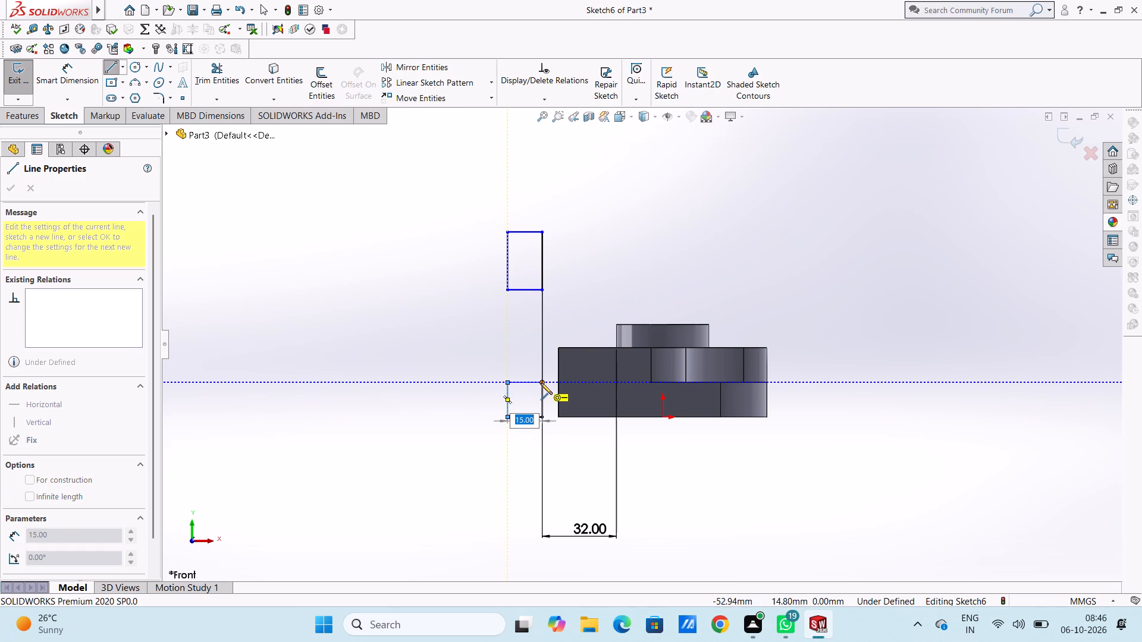
{"action": "left_click", "coordinate": [541, 383]}
{"action": "key", "text": "Escape"}
{"action": "key", "text": "Escape"}
{"action": "key", "text": "Escape"}
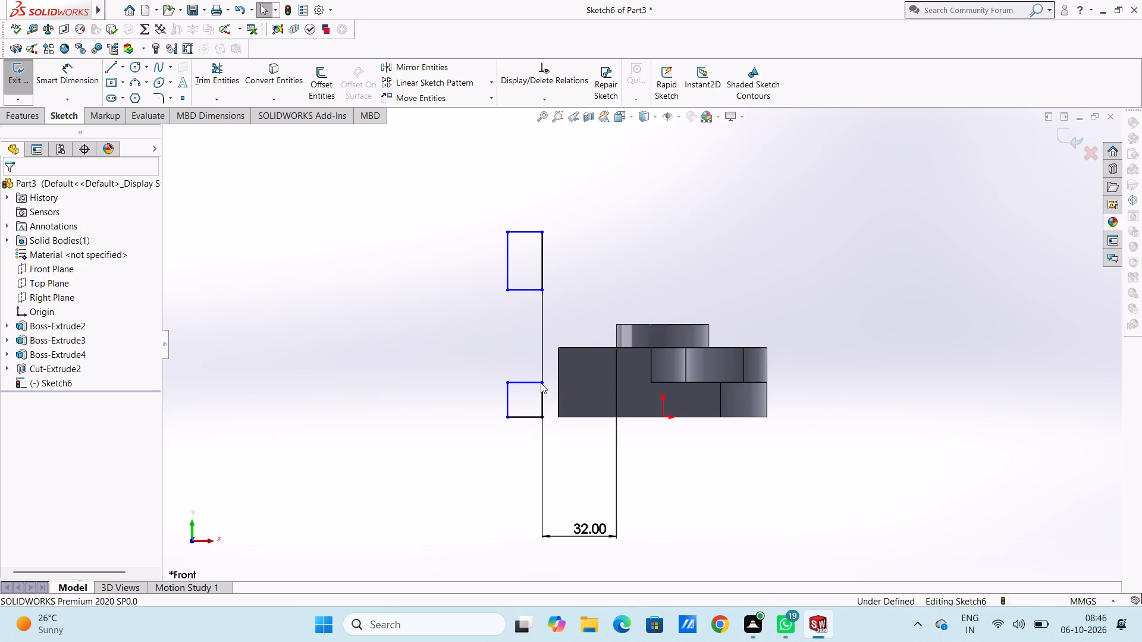
Draw a 5 mm line inward from the upper rectangle's lower outer corner, continuing with a vertical line down to the square's top edge.
{"action": "left_click", "coordinate": [114, 68]}
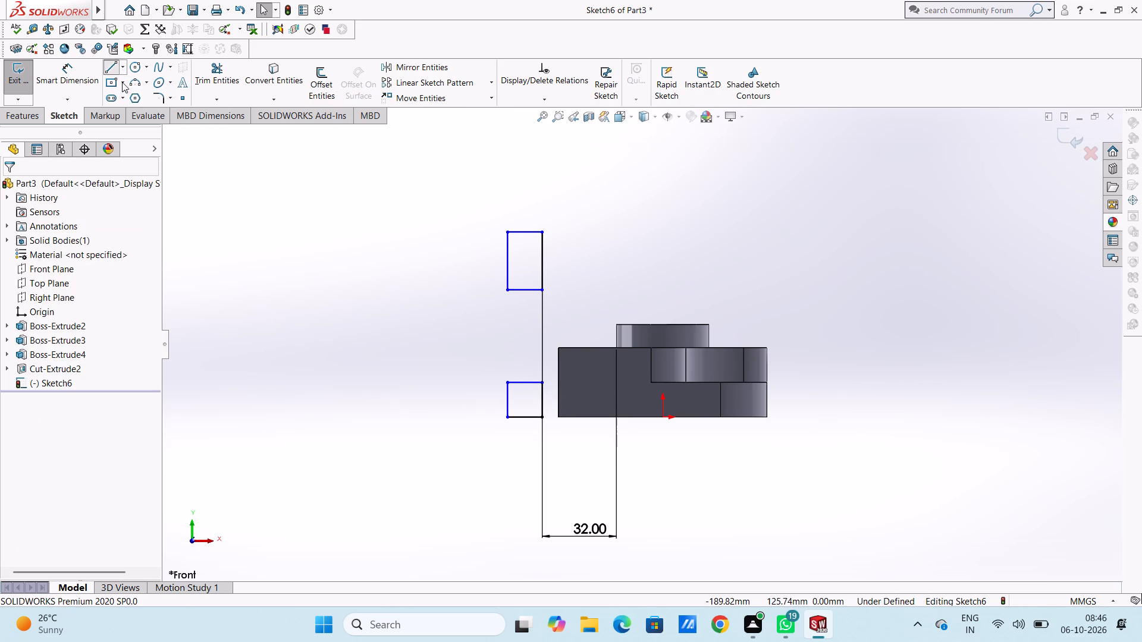
{"action": "left_click", "coordinate": [507, 293]}
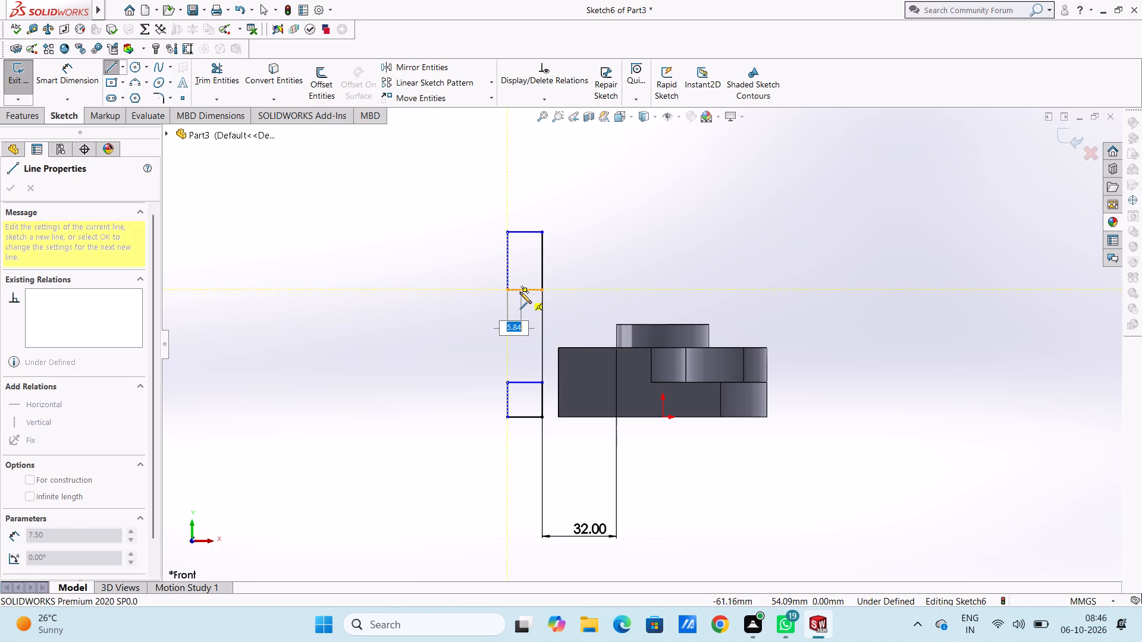
{"action": "key", "text": "5"}
{"action": "key", "text": "Return"}
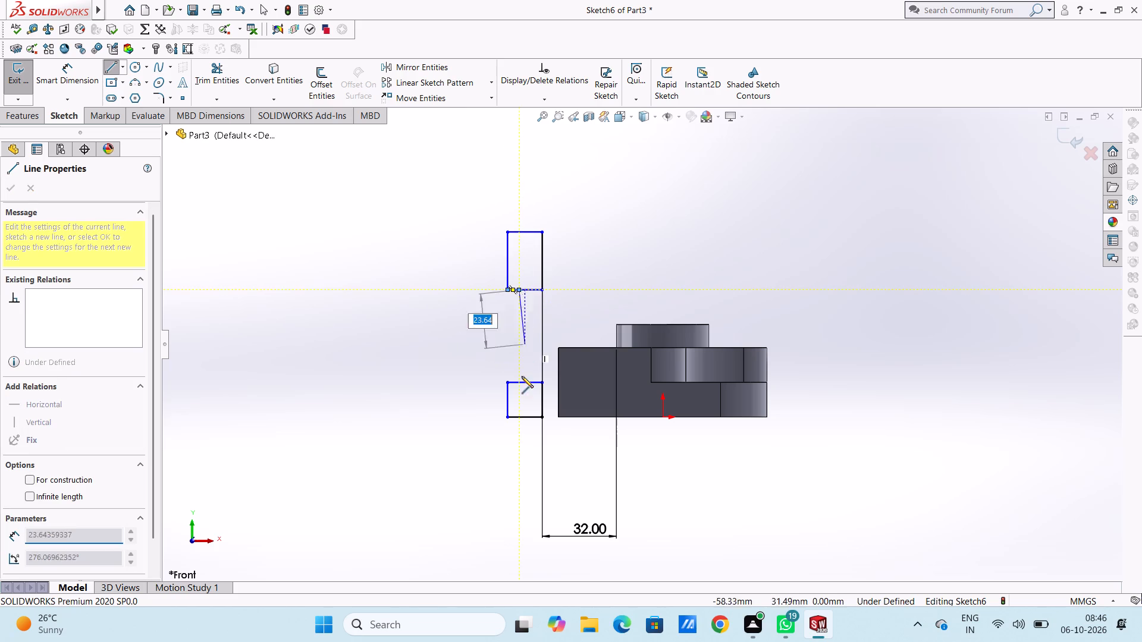
{"action": "left_click", "coordinate": [519, 380]}
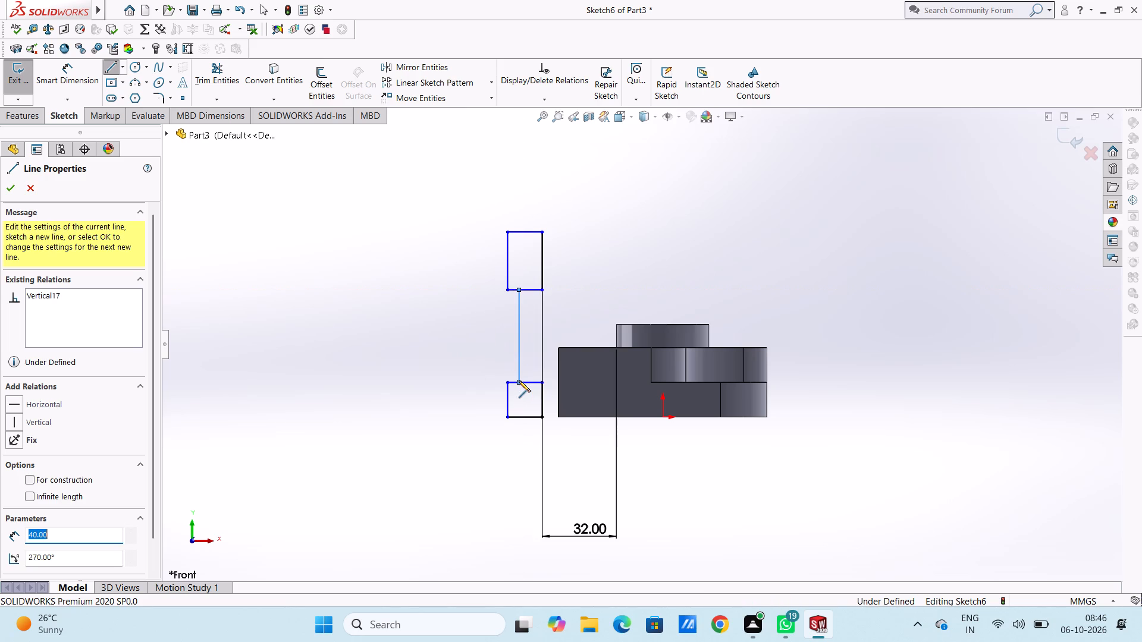
{"action": "key", "text": "Escape"}
{"action": "key", "text": "Escape"}
{"action": "key", "text": "Escape"}
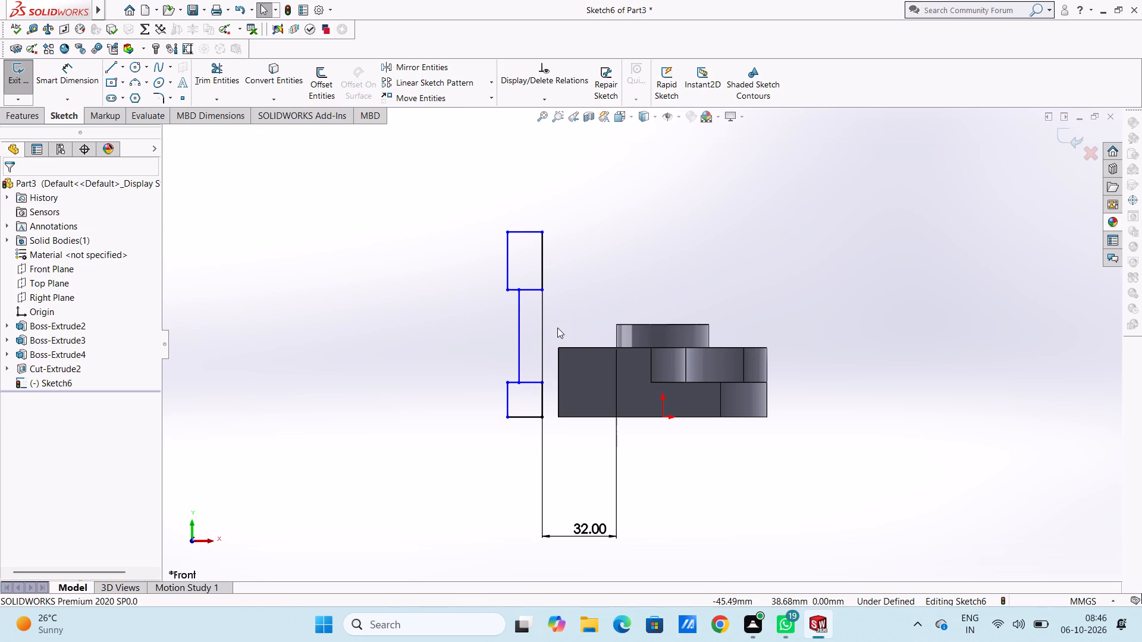
Delete the 40 mm vertical line joining the inner corners of the upper rectangle and lower square.
{"action": "left_click", "coordinate": [542, 320]}
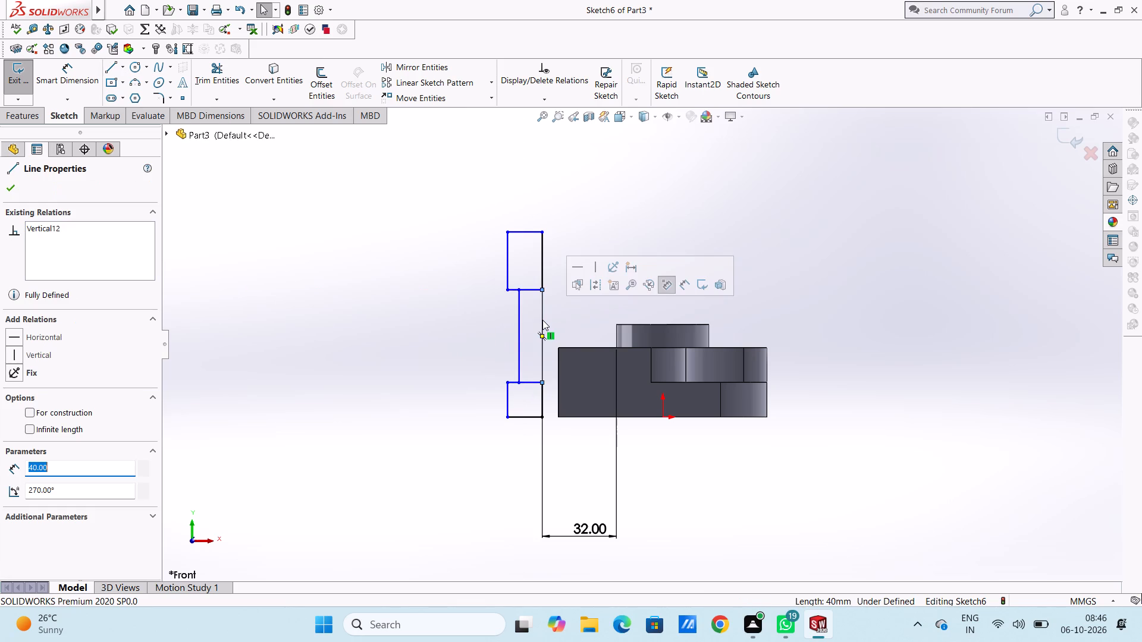
{"action": "key", "text": "Delete"}
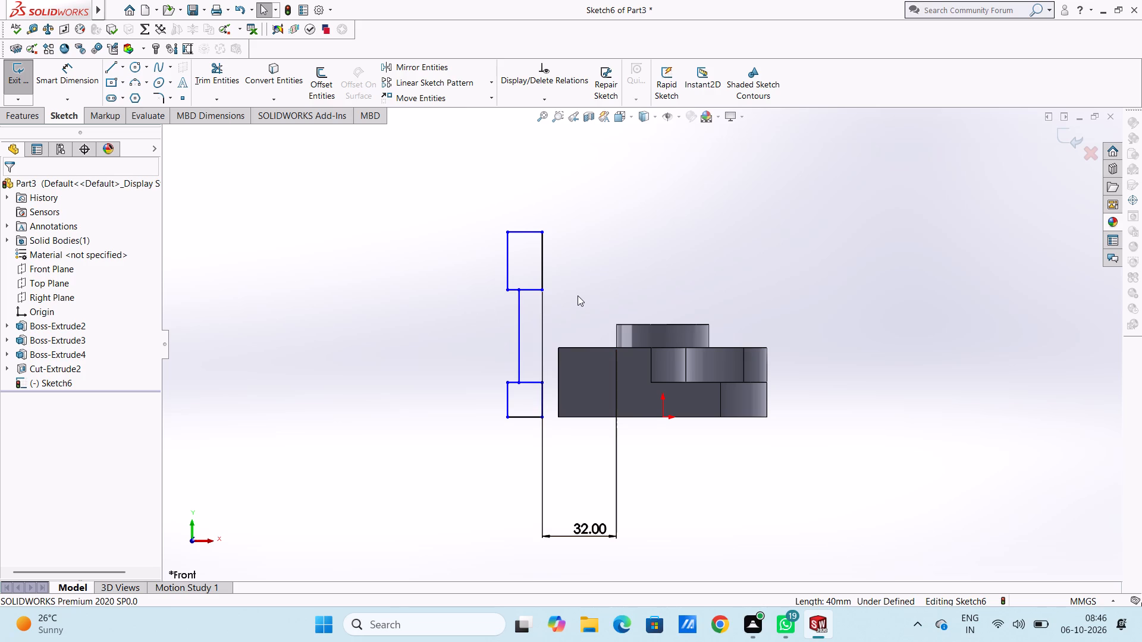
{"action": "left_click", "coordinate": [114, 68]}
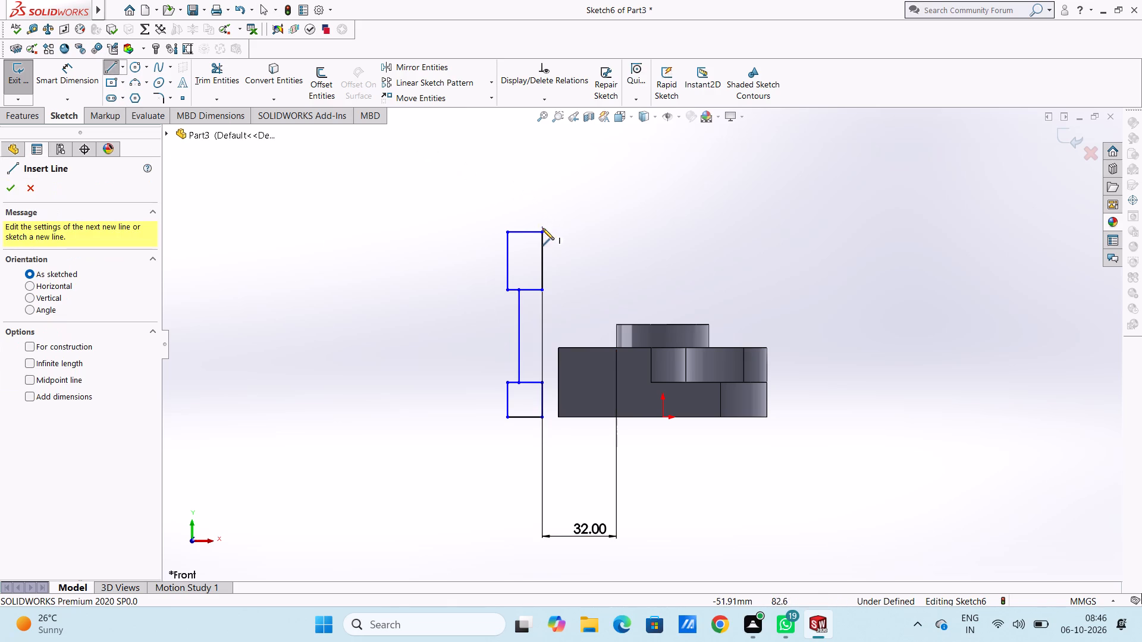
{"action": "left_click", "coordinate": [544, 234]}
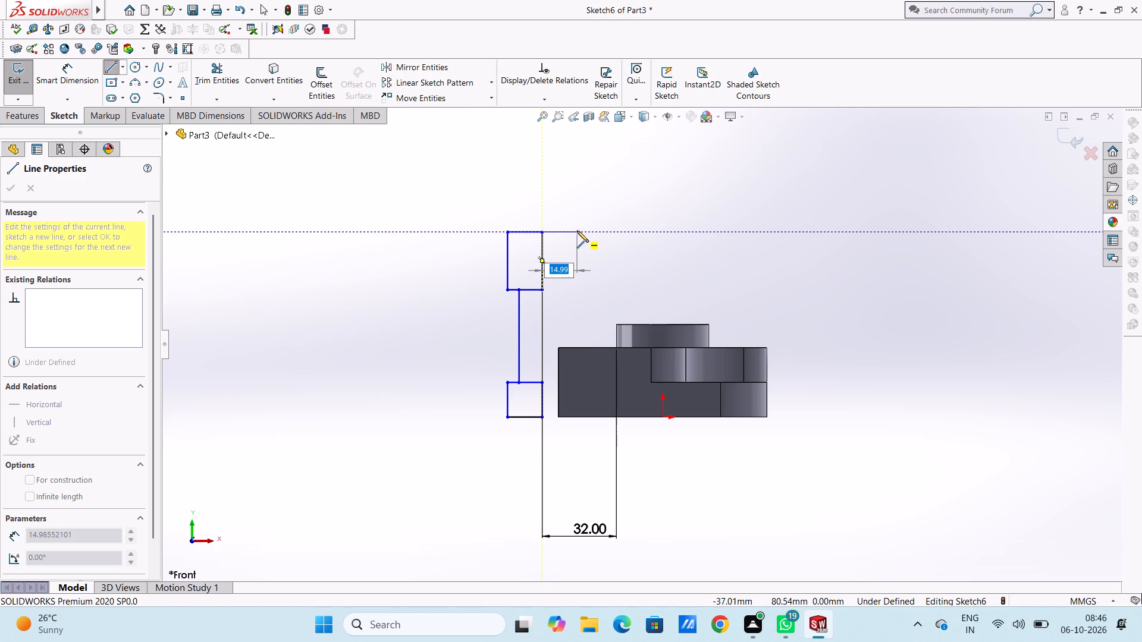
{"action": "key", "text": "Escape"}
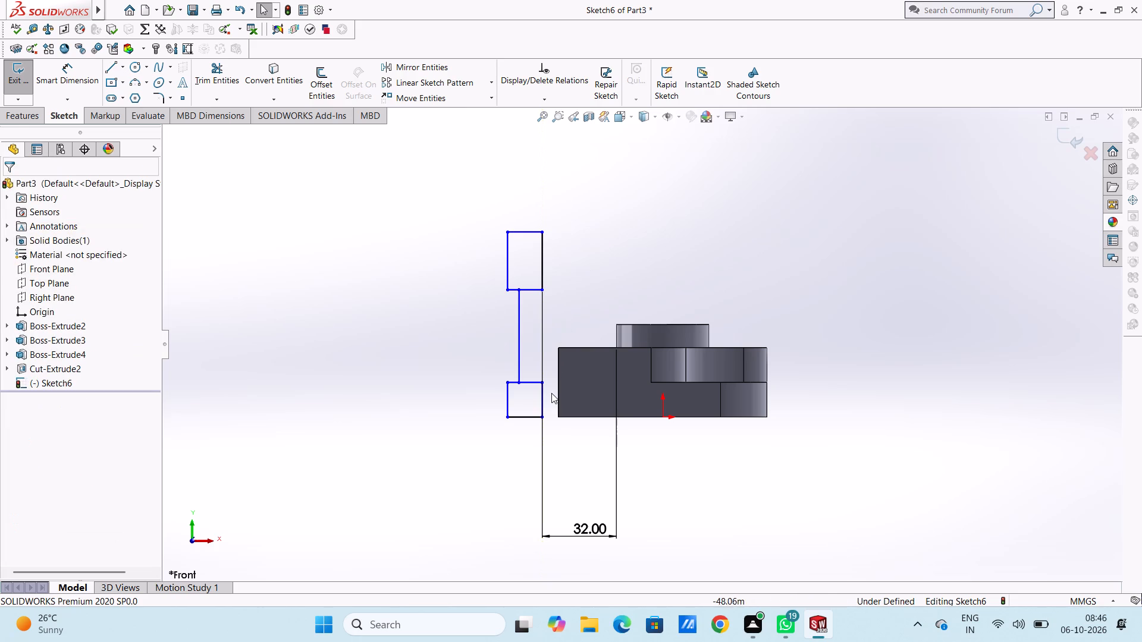
Draw lines from the square's lower inner corner along the plate's bottom, up 30 mm to the block's top, and back about 30 mm to the web line.
{"action": "left_click", "coordinate": [110, 63]}
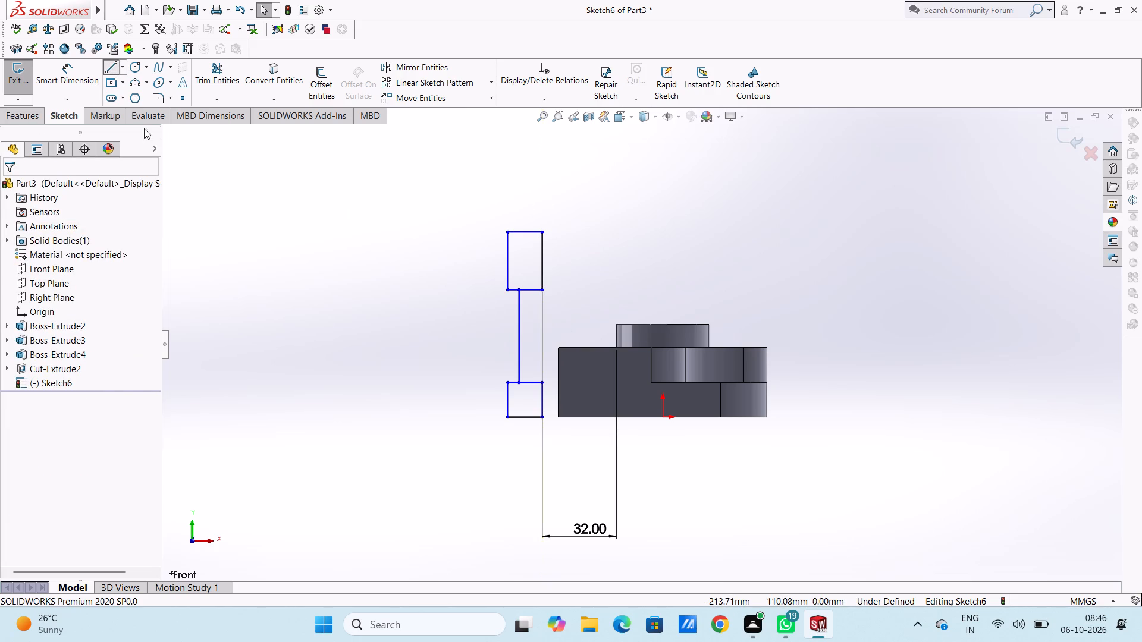
{"action": "left_click", "coordinate": [542, 418]}
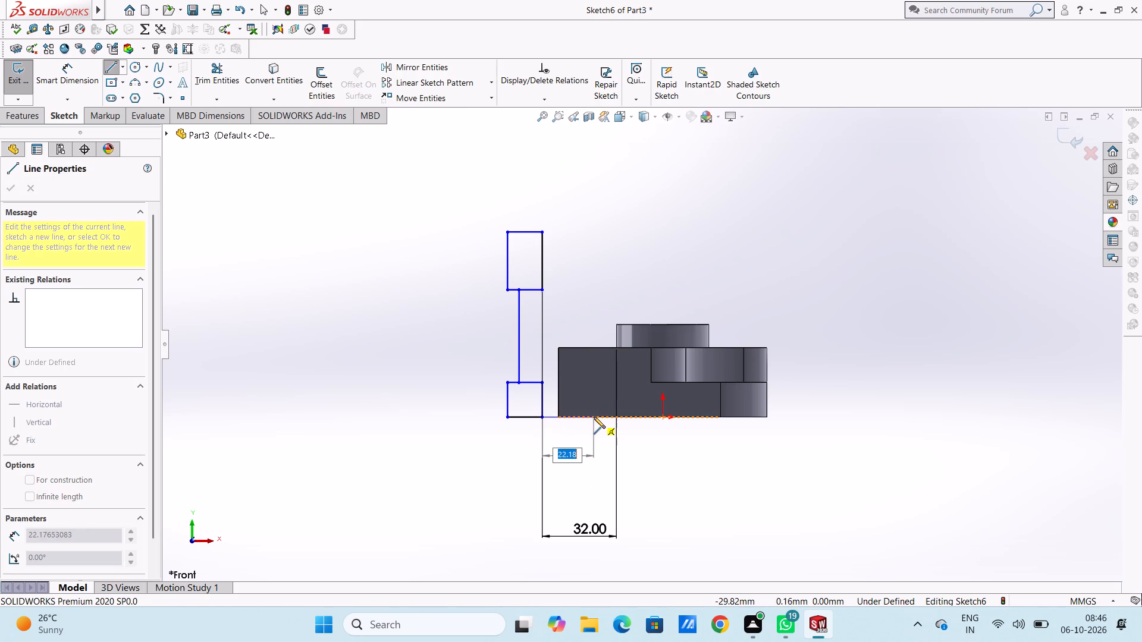
{"action": "left_click", "coordinate": [589, 417]}
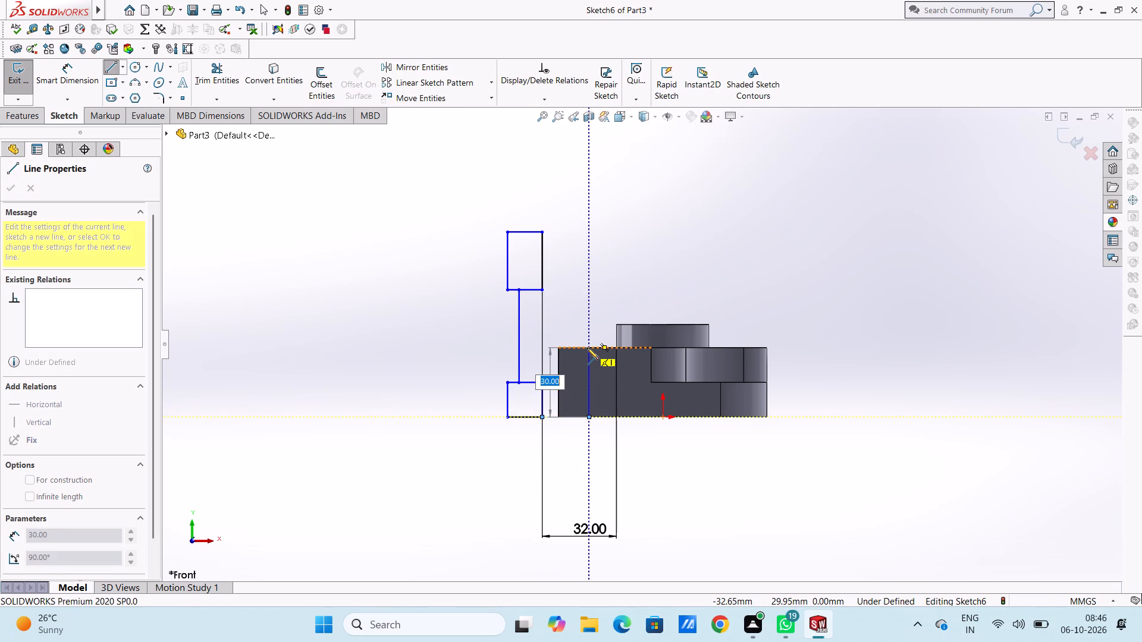
{"action": "left_click", "coordinate": [587, 348]}
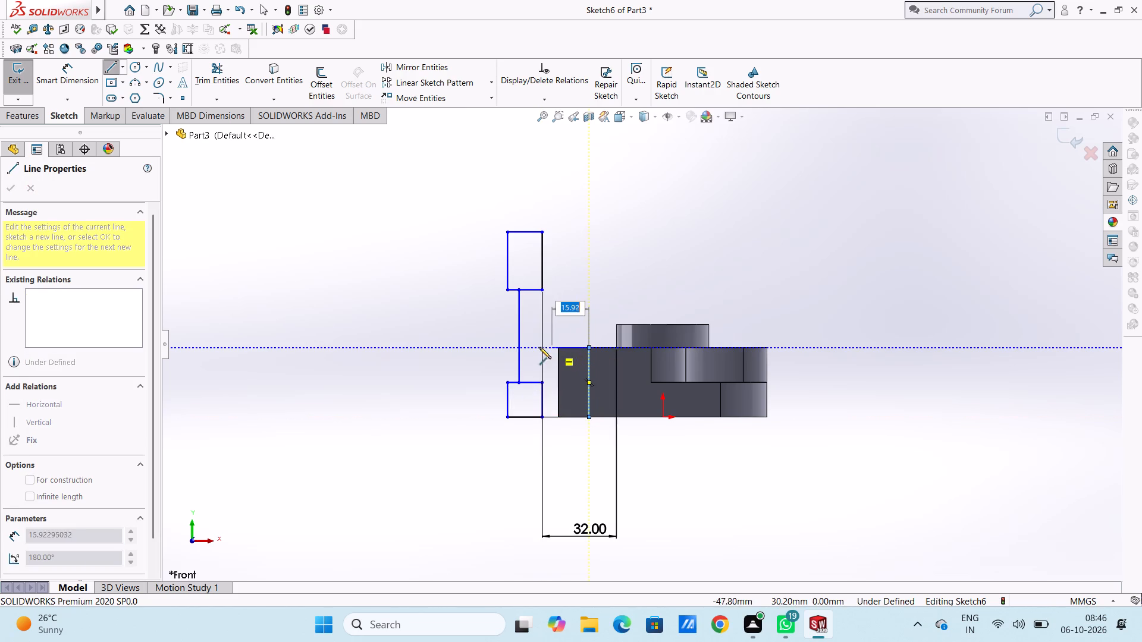
{"action": "left_click", "coordinate": [518, 347]}
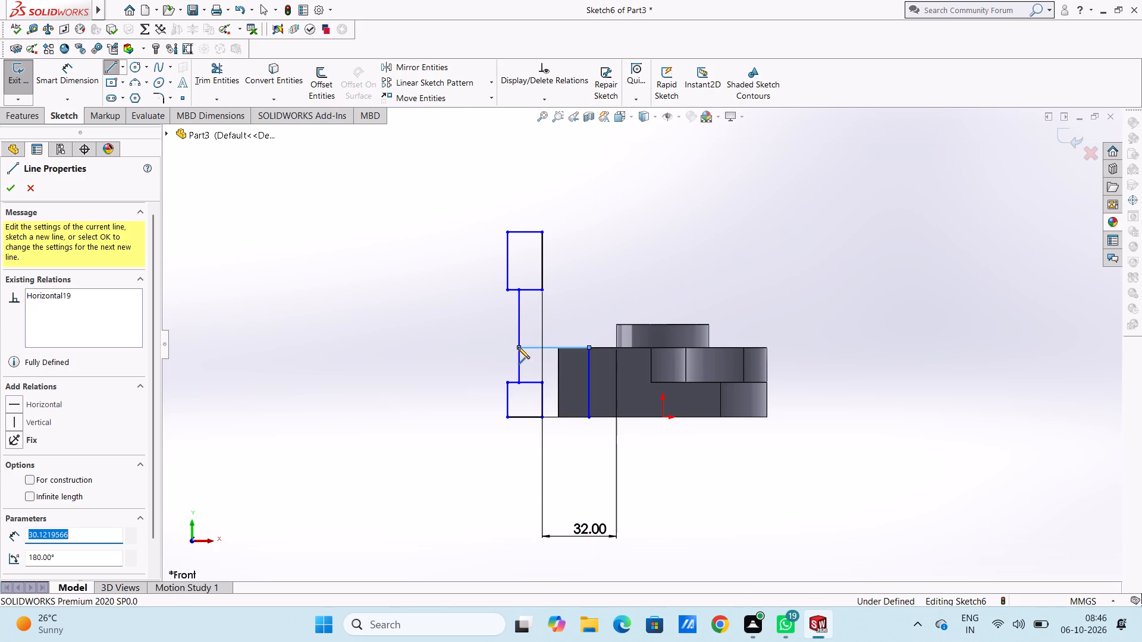
{"action": "key", "text": "Escape"}
{"action": "key", "text": "Escape"}
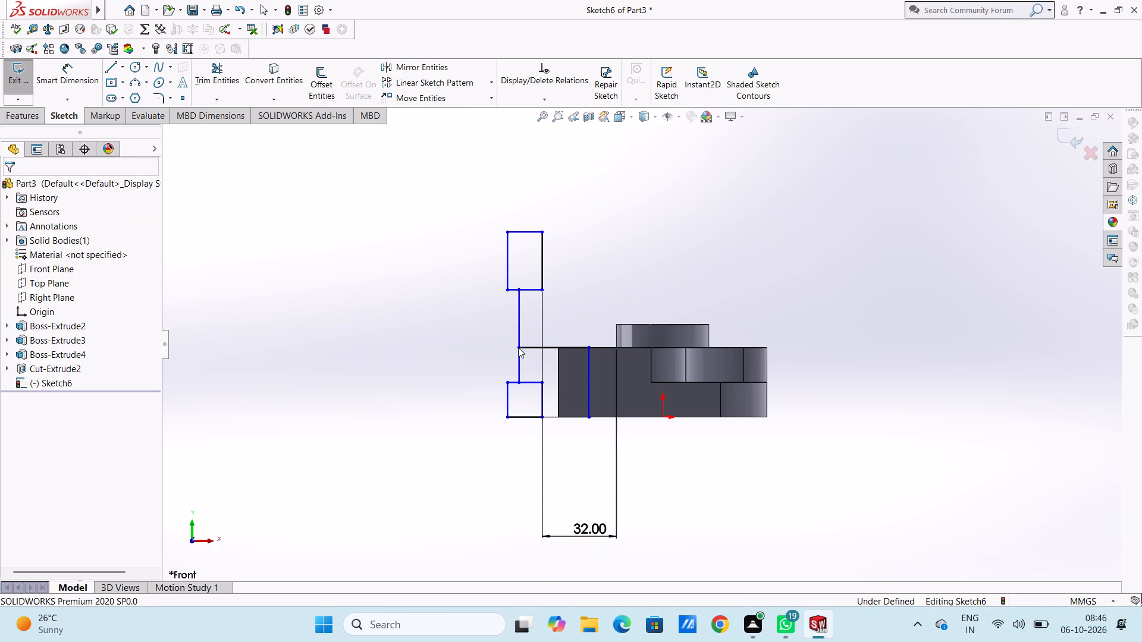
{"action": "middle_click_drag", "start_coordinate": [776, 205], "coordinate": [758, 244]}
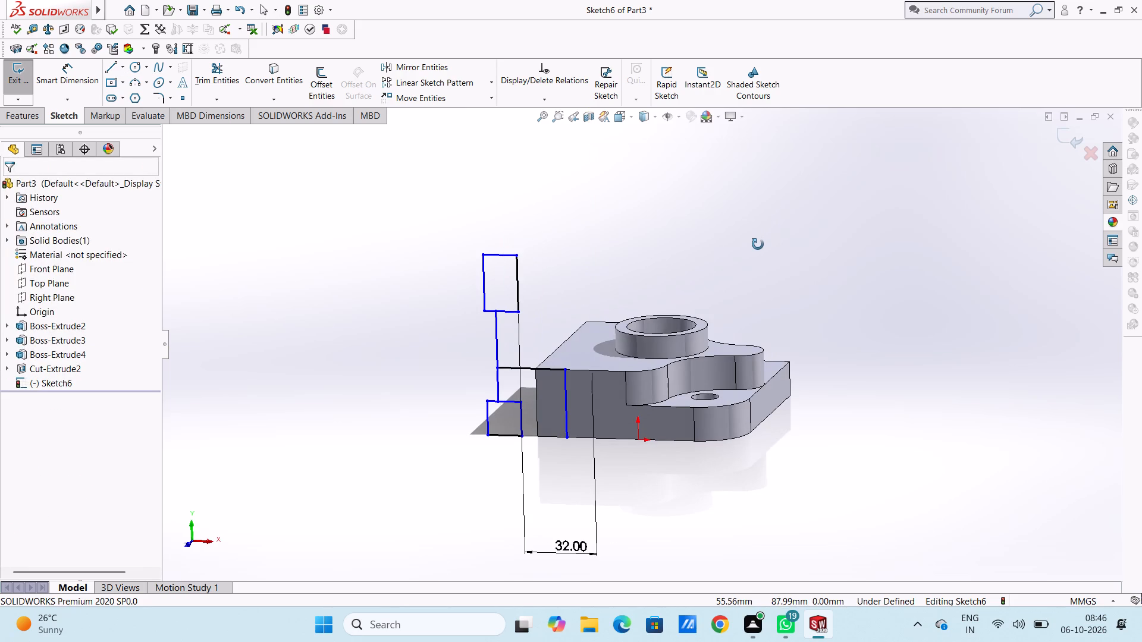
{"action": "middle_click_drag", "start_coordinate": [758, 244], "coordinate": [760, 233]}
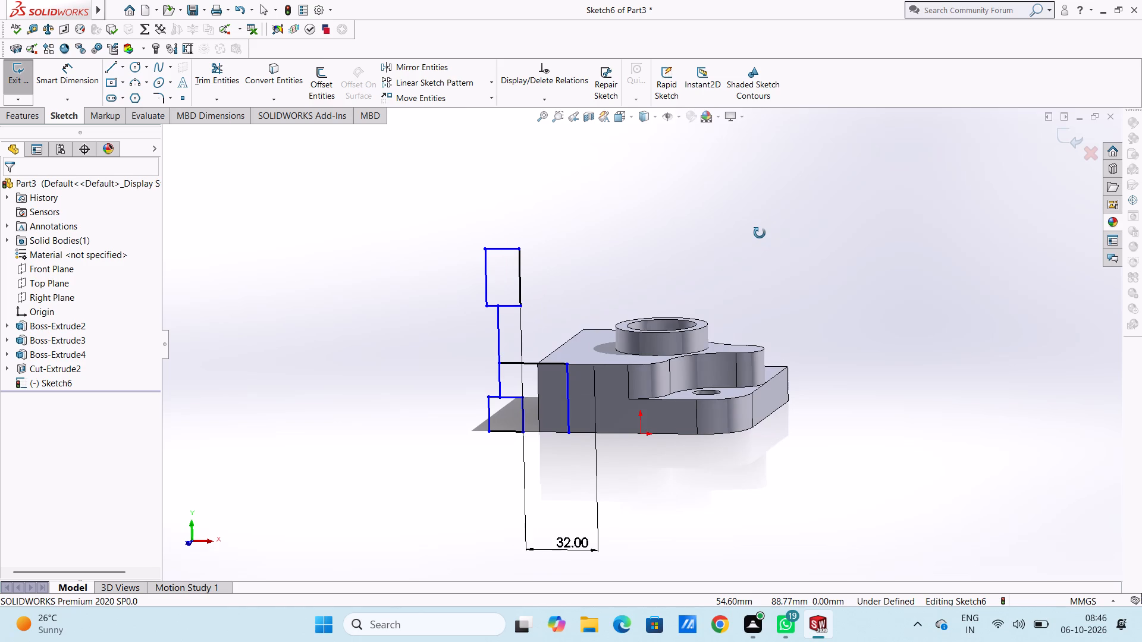
Draw a line inward from the upper rectangle's top inner corner, continuing about 50 mm down to the top of the 30 mm vertical line.
{"action": "middle_click_drag", "start_coordinate": [760, 233], "coordinate": [765, 228]}
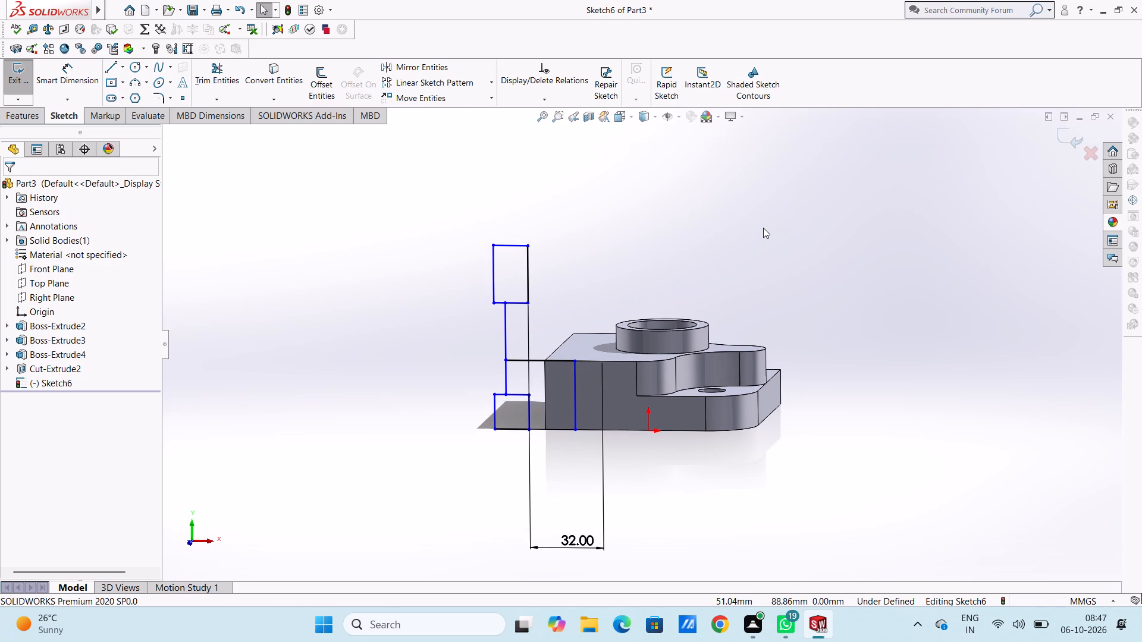
{"action": "key", "text": "ctrl+1"}
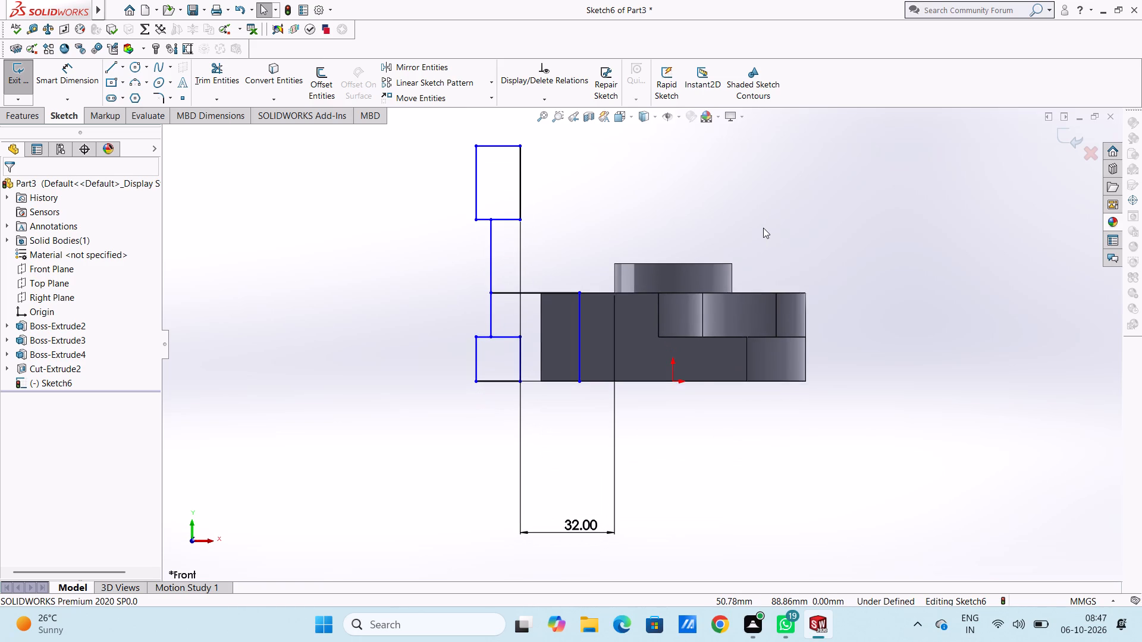
{"action": "scroll", "coordinate": [763, 228], "scroll_direction": "up", "scroll_amount": 2}
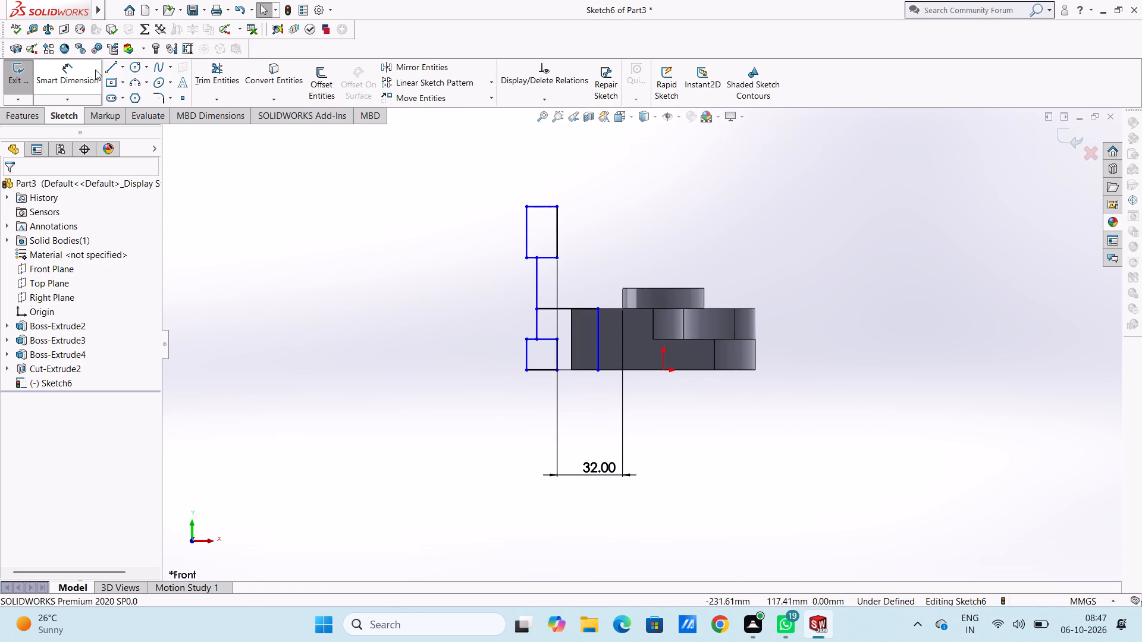
{"action": "left_click", "coordinate": [80, 75]}
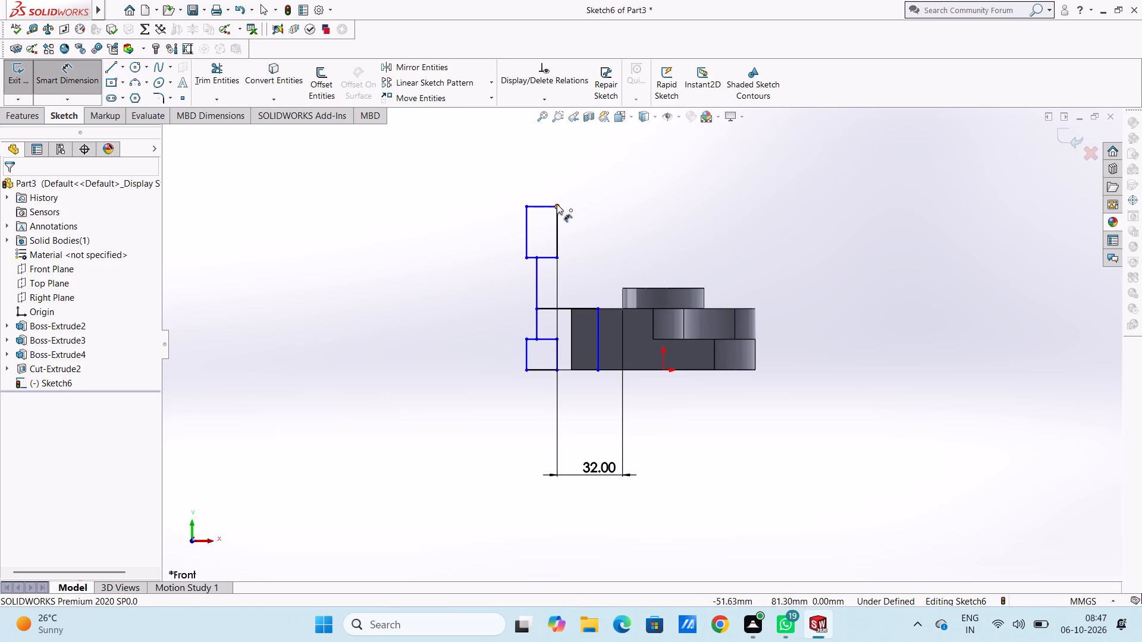
{"action": "left_click", "coordinate": [114, 64]}
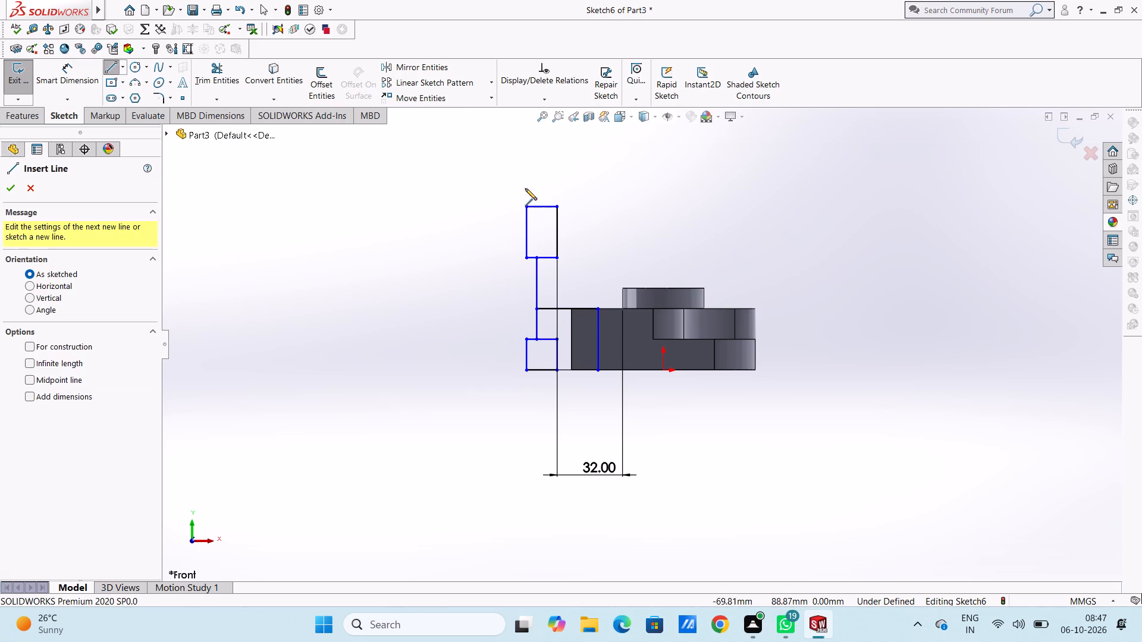
{"action": "left_click", "coordinate": [557, 207]}
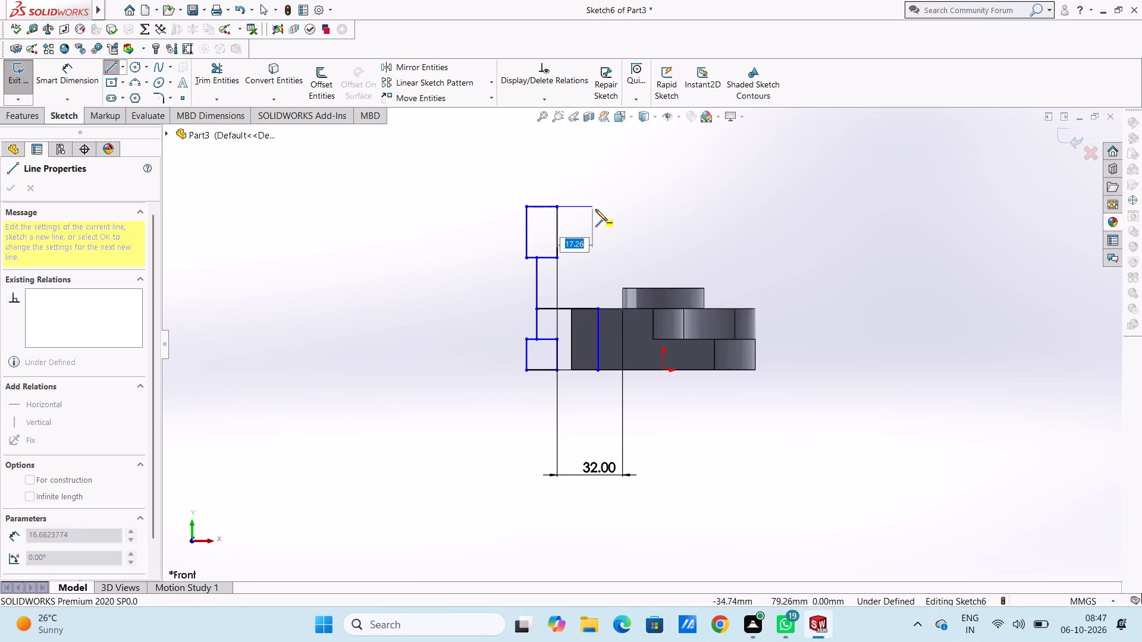
{"action": "left_click", "coordinate": [596, 209]}
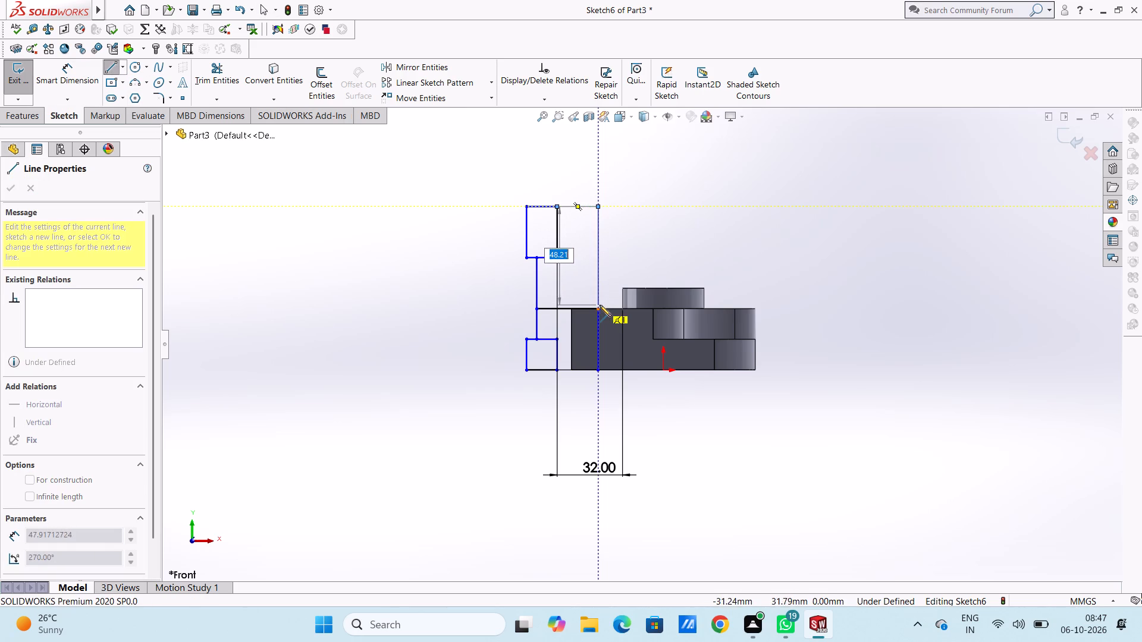
{"action": "left_click", "coordinate": [599, 308]}
{"action": "key", "text": "Escape"}
{"action": "key", "text": "Escape"}
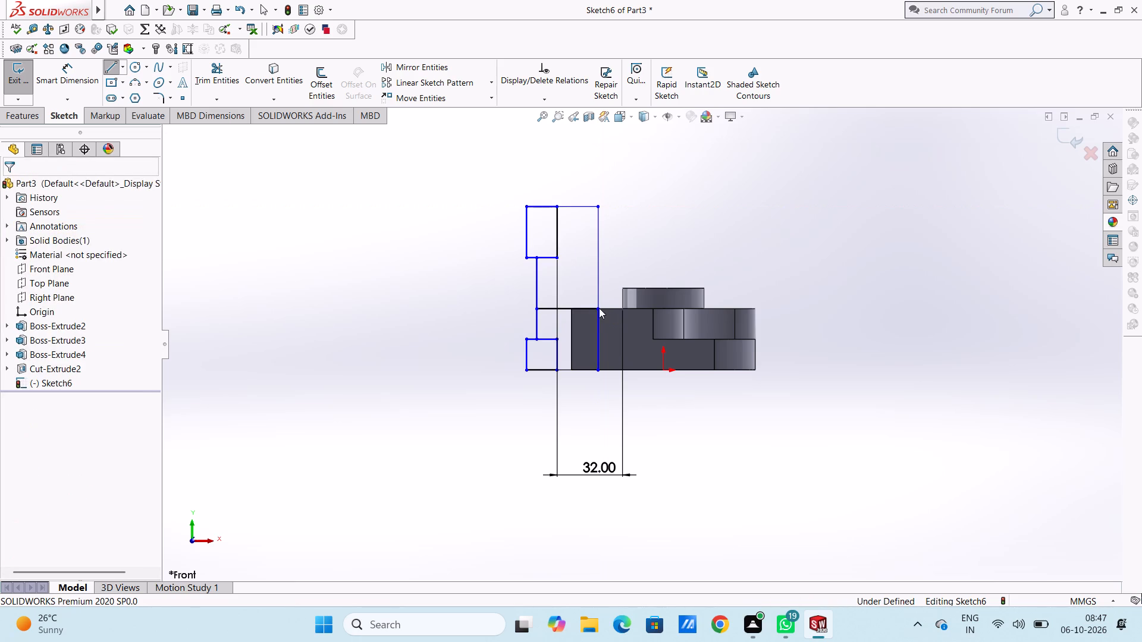
{"action": "key", "text": "Escape"}
Trim the inner lines of the upper rectangle and lower square and the horizontal line at block height, leaving one stepped outline.
{"action": "left_click", "coordinate": [225, 77]}
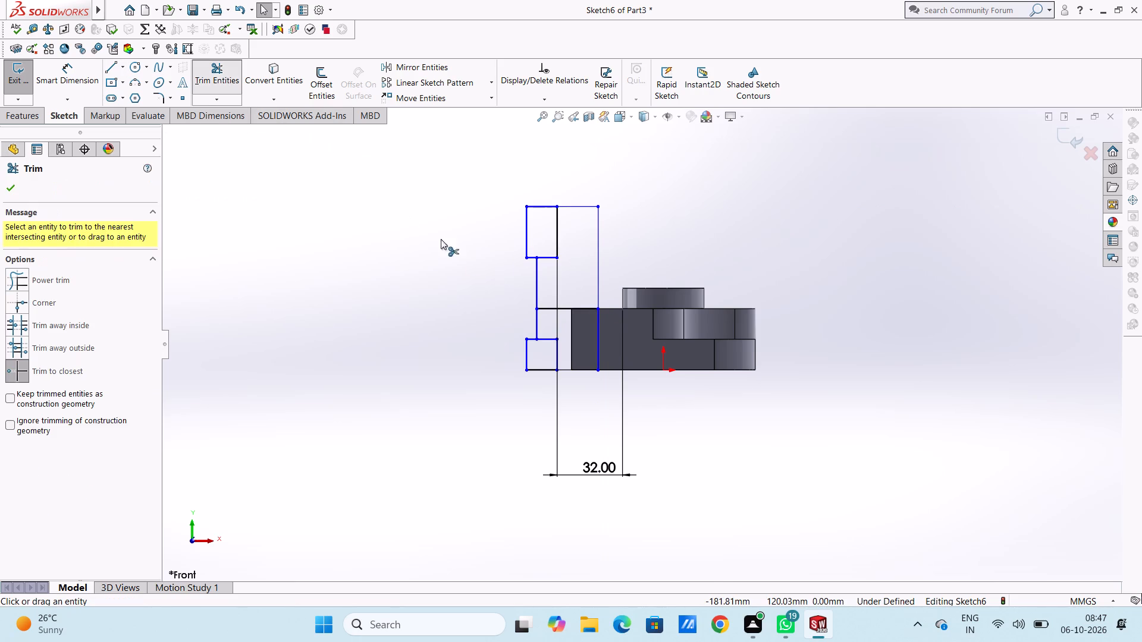
{"action": "left_click", "coordinate": [556, 241]}
{"action": "left_click", "coordinate": [553, 259]}
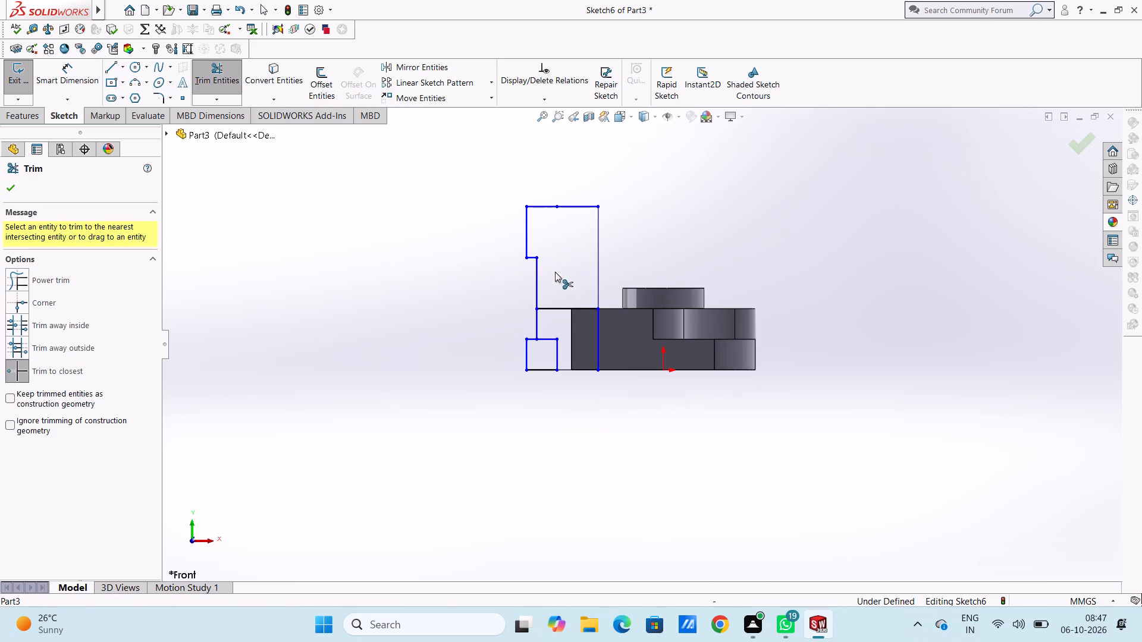
{"action": "left_click", "coordinate": [563, 309]}
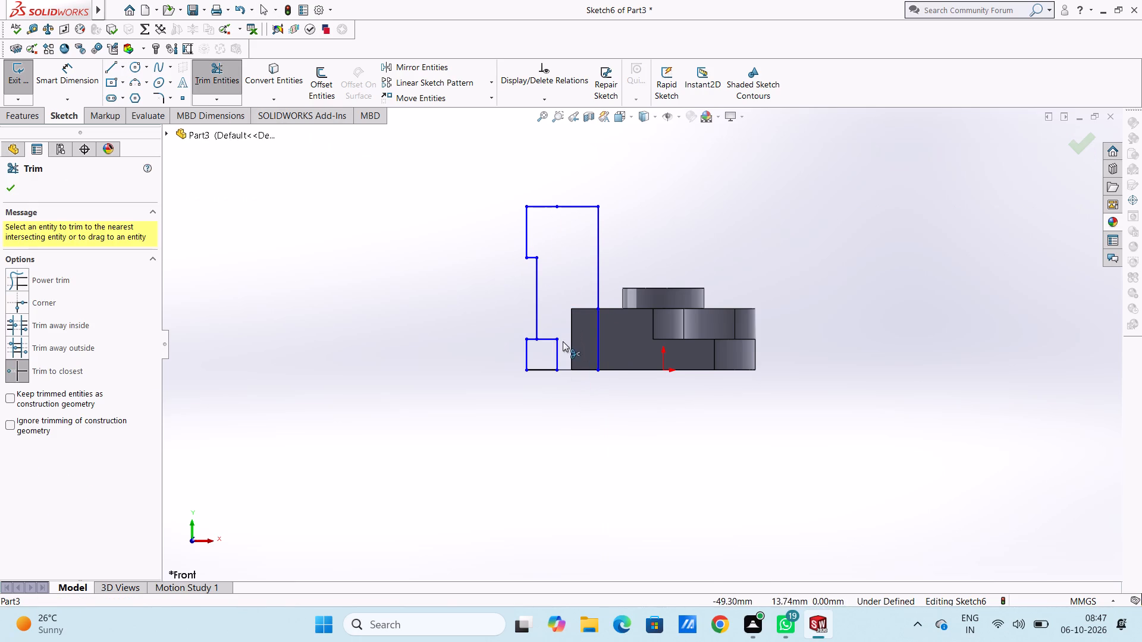
{"action": "left_click", "coordinate": [557, 352]}
{"action": "left_click", "coordinate": [553, 336]}
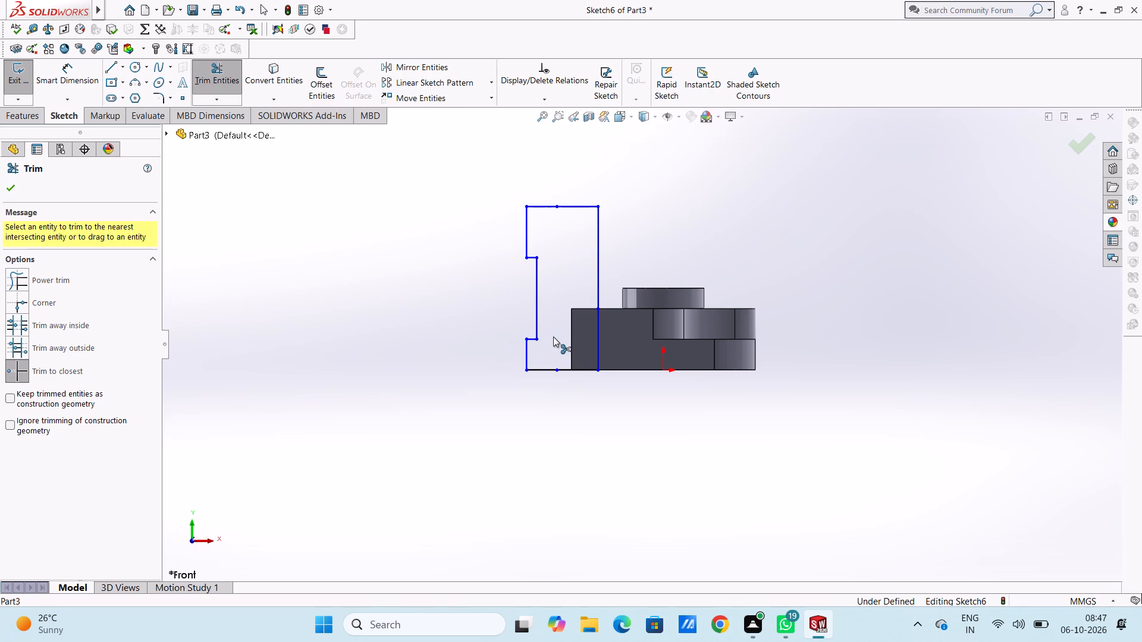
{"action": "key", "text": "Escape"}
{"action": "key", "text": "Escape"}
{"action": "key", "text": "Escape"}
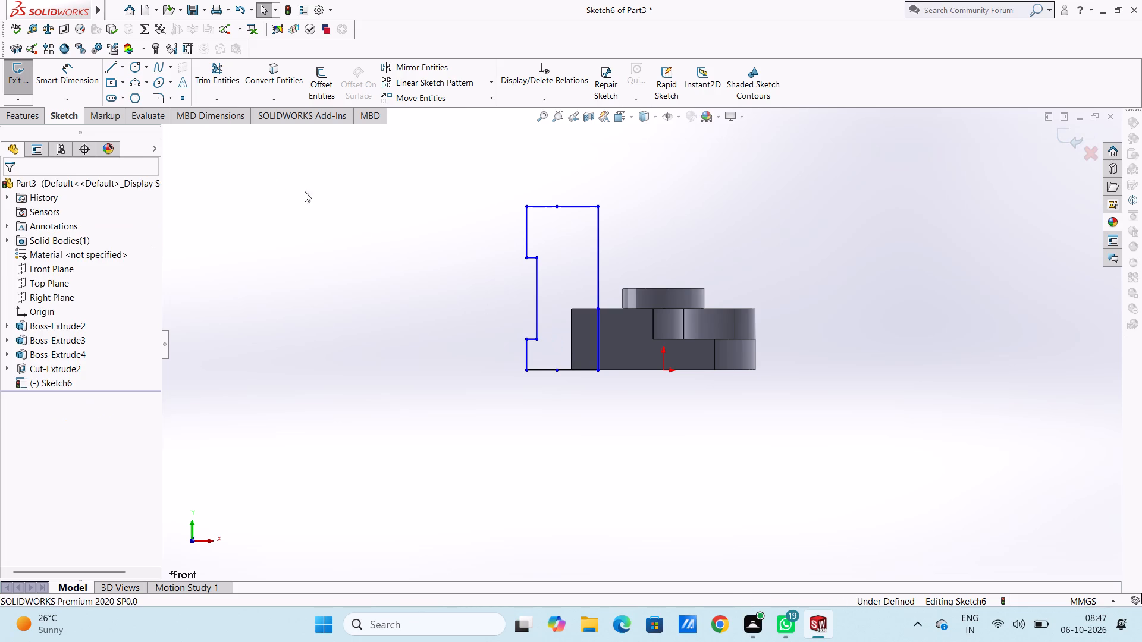
Dimension the outer segment of the profile's top edge.
{"action": "left_click", "coordinate": [76, 77]}
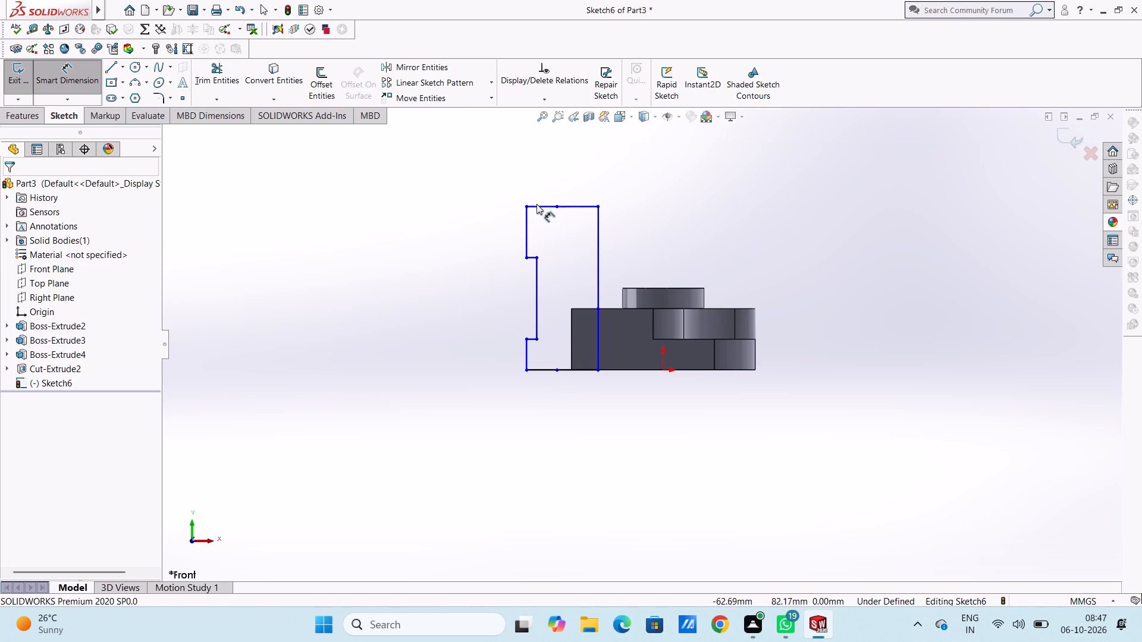
{"action": "left_click", "coordinate": [537, 204]}
{"action": "left_click", "coordinate": [528, 148]}
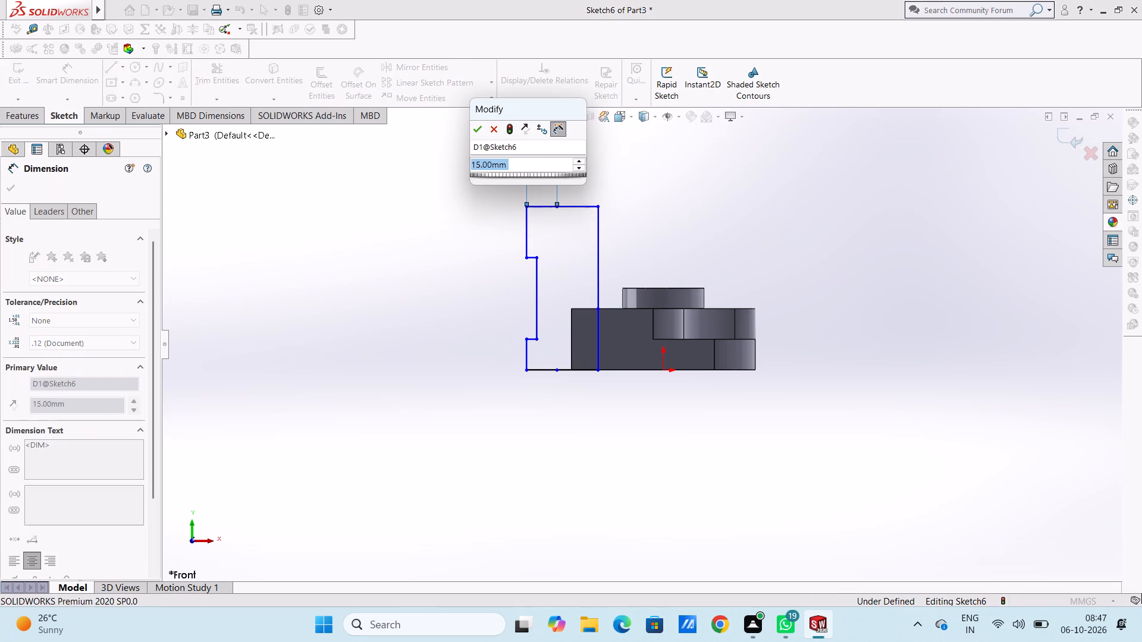
{"action": "left_click", "coordinate": [475, 130]}
{"action": "left_click", "coordinate": [443, 154]}
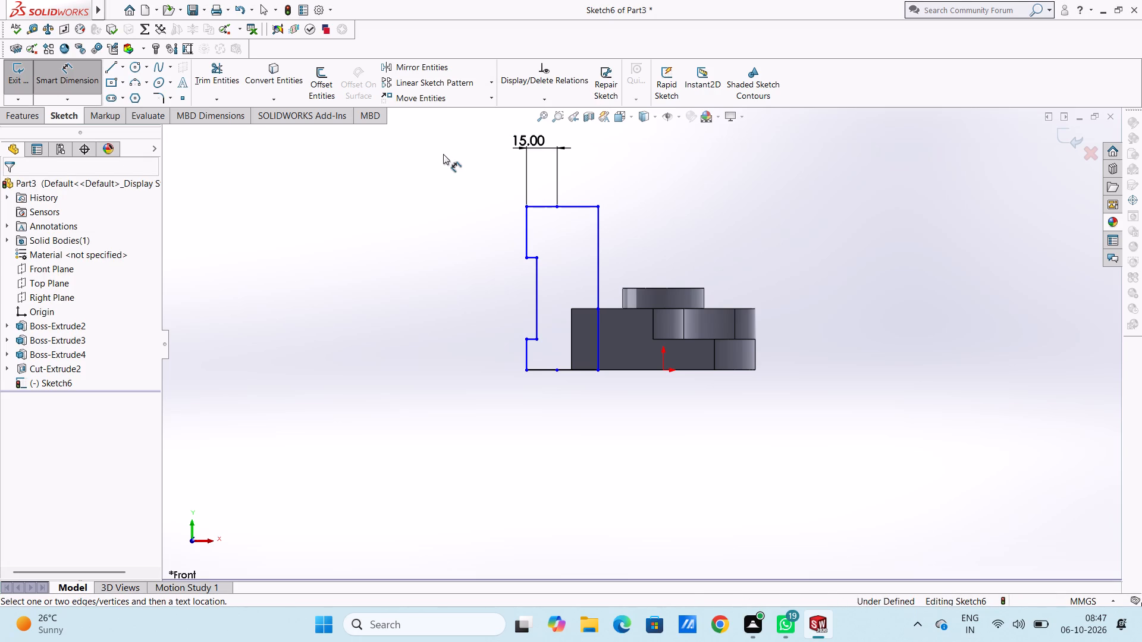
Dimension the heights of the profile's three outer vertical edges: the upper edge, the recessed web edge and the lower edge.
{"action": "left_click", "coordinate": [528, 235]}
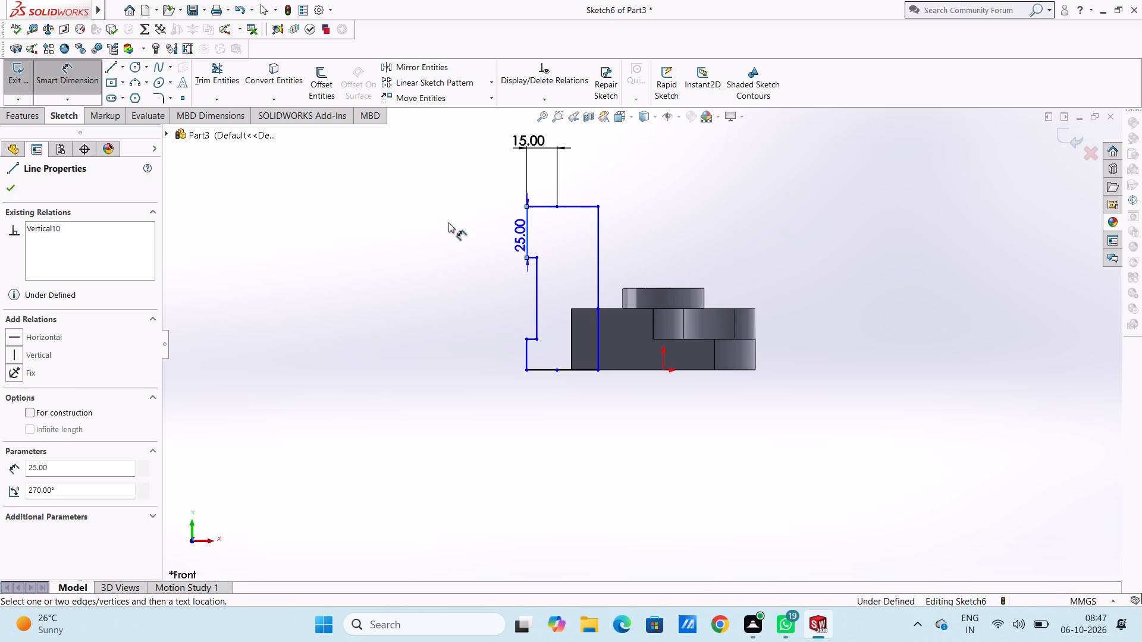
{"action": "left_click", "coordinate": [371, 222]}
{"action": "left_click", "coordinate": [324, 206]}
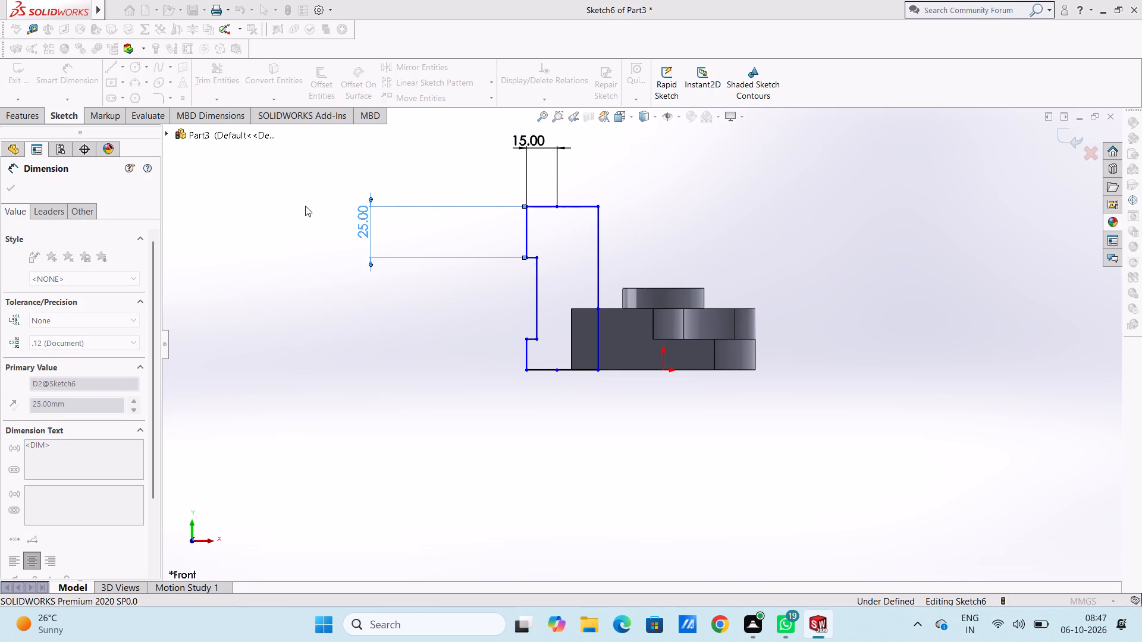
{"action": "left_click", "coordinate": [305, 206]}
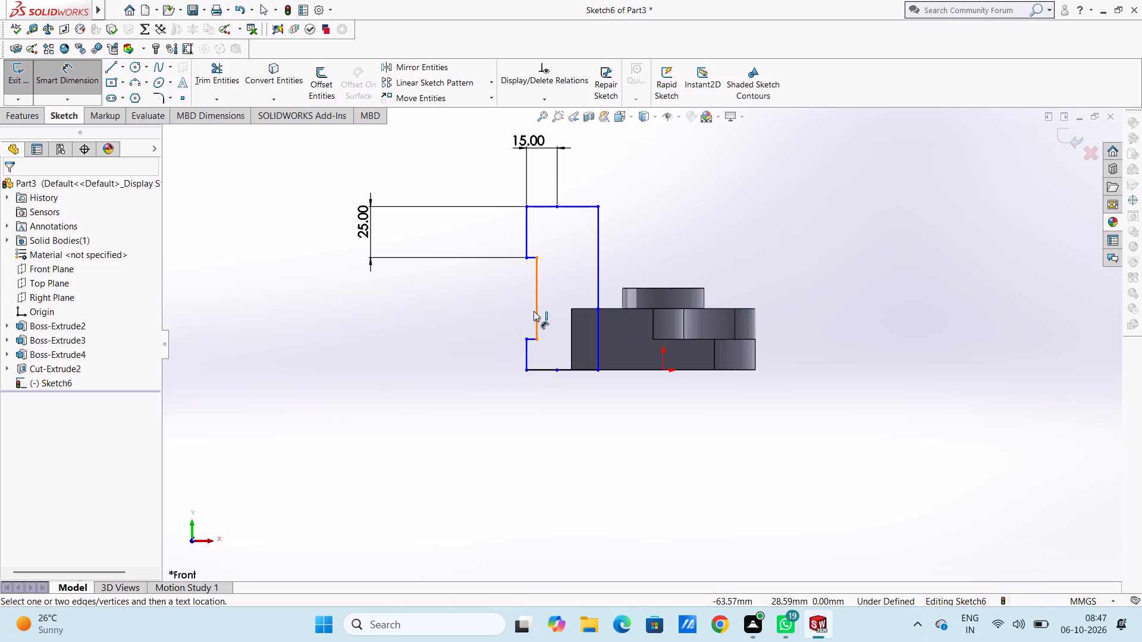
{"action": "left_click", "coordinate": [534, 311]}
{"action": "left_click", "coordinate": [416, 282]}
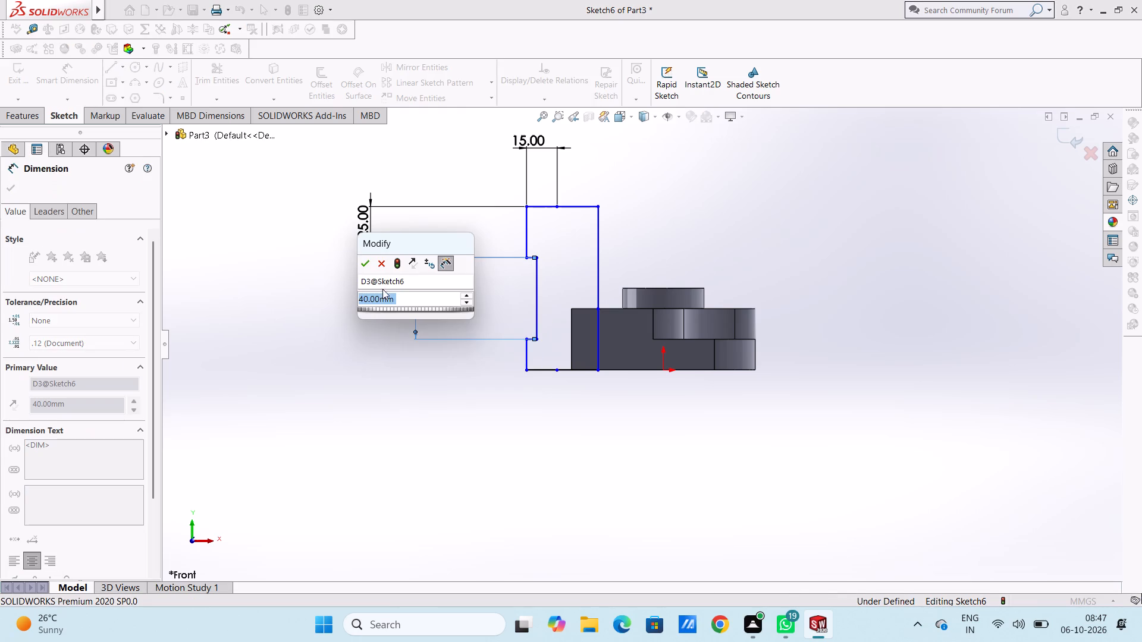
{"action": "left_click", "coordinate": [362, 266]}
{"action": "left_click", "coordinate": [330, 285]}
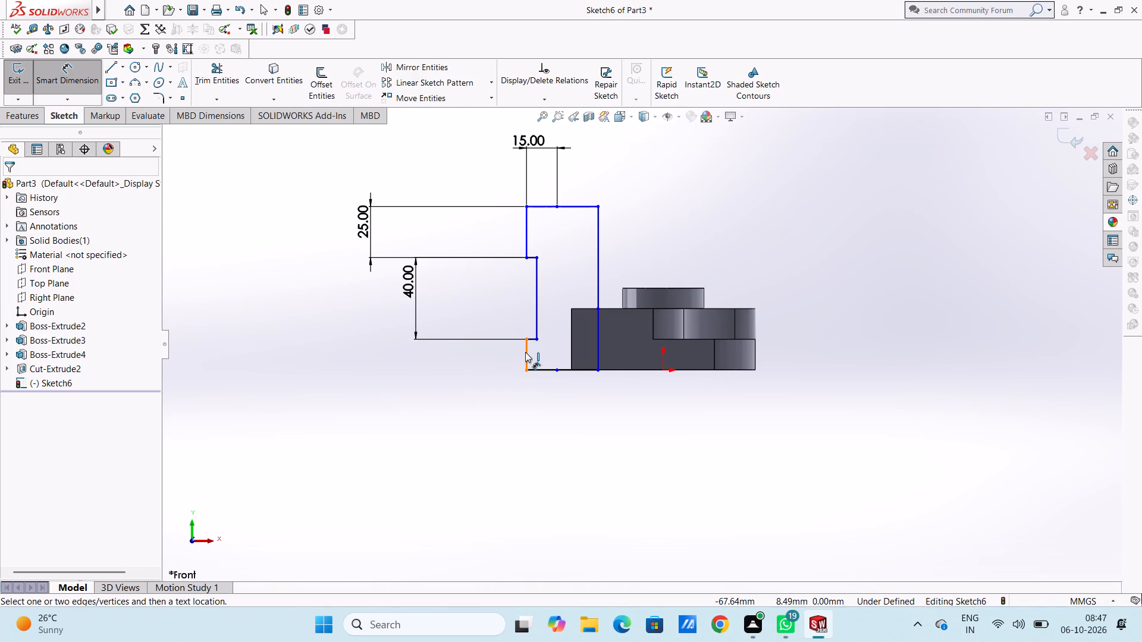
{"action": "left_click", "coordinate": [525, 352]}
{"action": "left_click", "coordinate": [334, 342]}
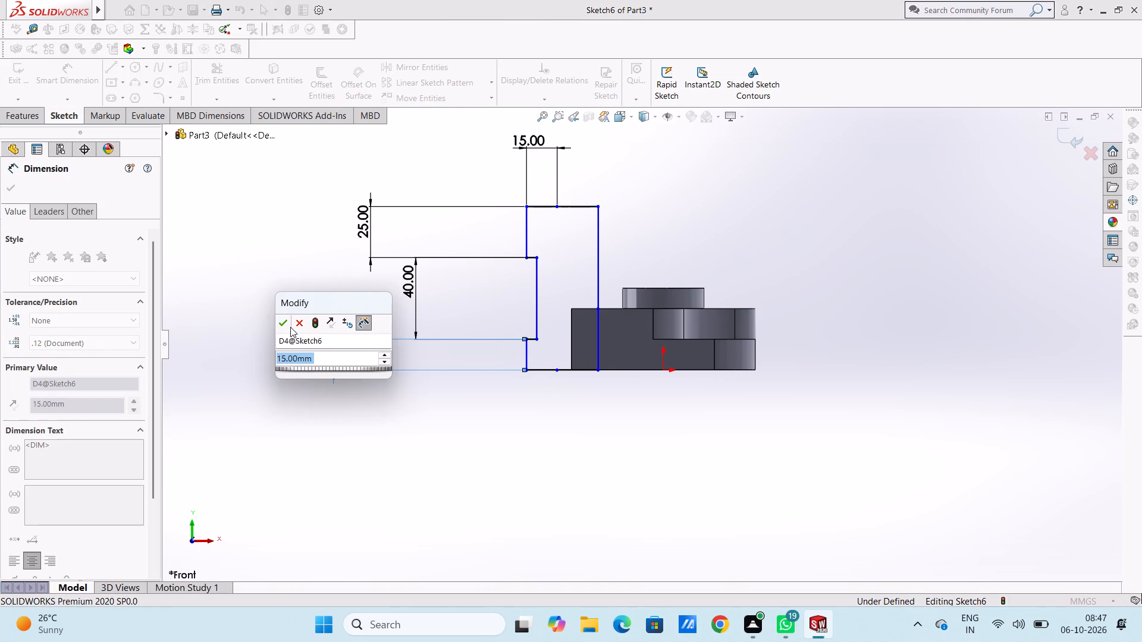
{"action": "left_click", "coordinate": [289, 324]}
{"action": "left_click", "coordinate": [277, 309]}
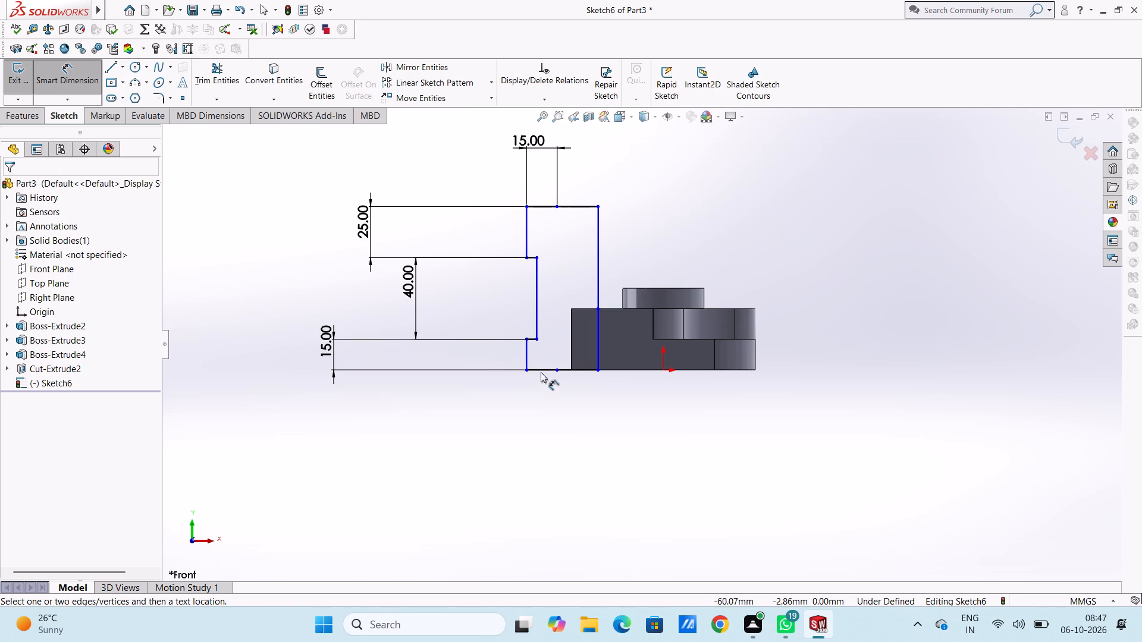
Dimension the outer segment of the profile's bottom edge.
{"action": "left_click", "coordinate": [542, 370]}
{"action": "left_click", "coordinate": [537, 470]}
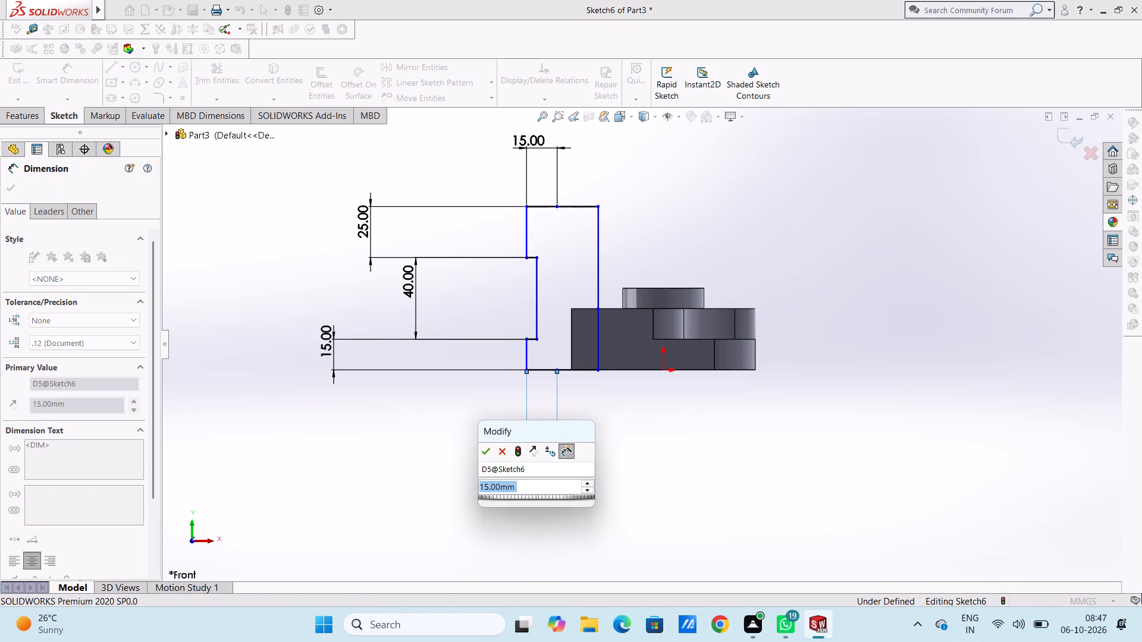
{"action": "left_click", "coordinate": [491, 448]}
{"action": "left_click", "coordinate": [465, 426]}
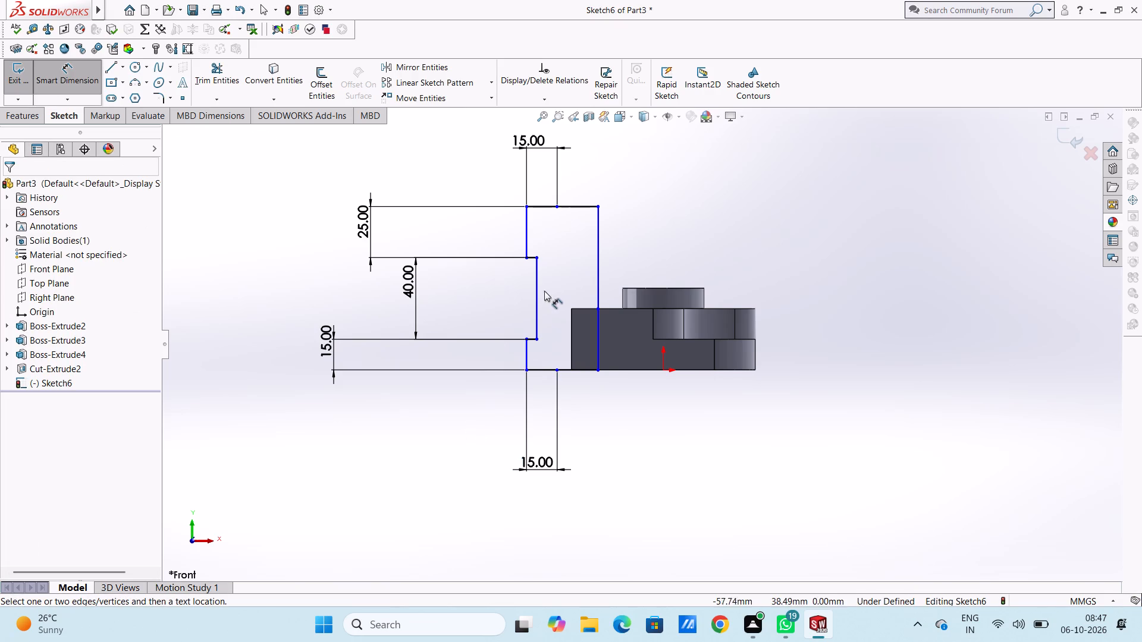
Dimension the horizontal distances from the recessed web edge and the lower outer vertical edge to the origin.
{"action": "left_click", "coordinate": [538, 289]}
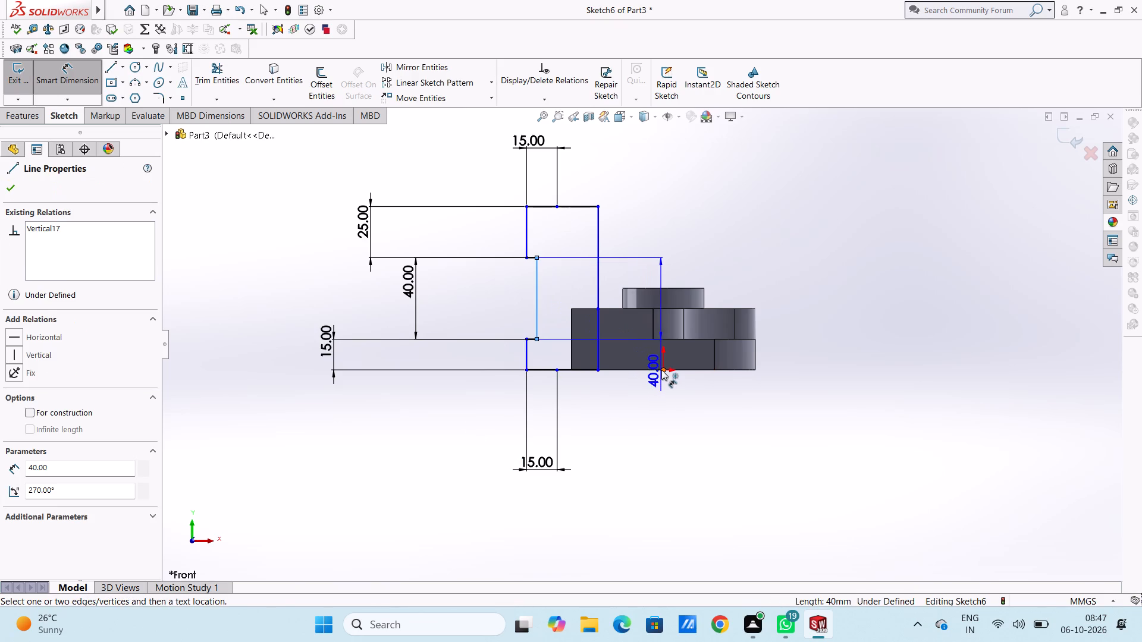
{"action": "left_click", "coordinate": [661, 370]}
{"action": "left_click", "coordinate": [582, 517]}
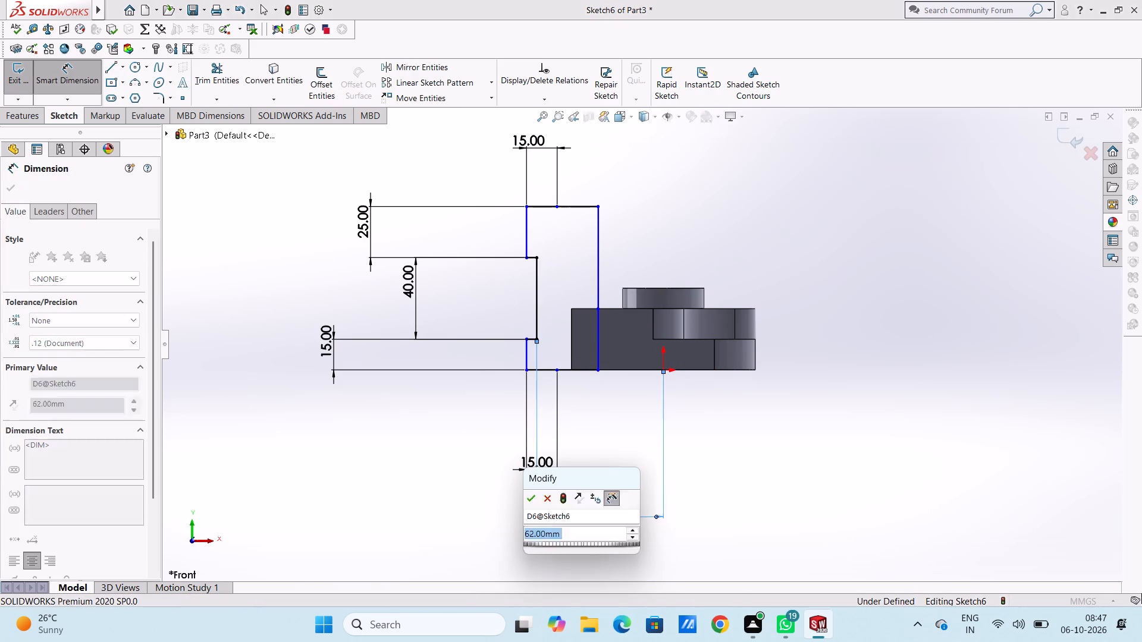
{"action": "left_click", "coordinate": [529, 493]}
{"action": "left_click", "coordinate": [485, 476]}
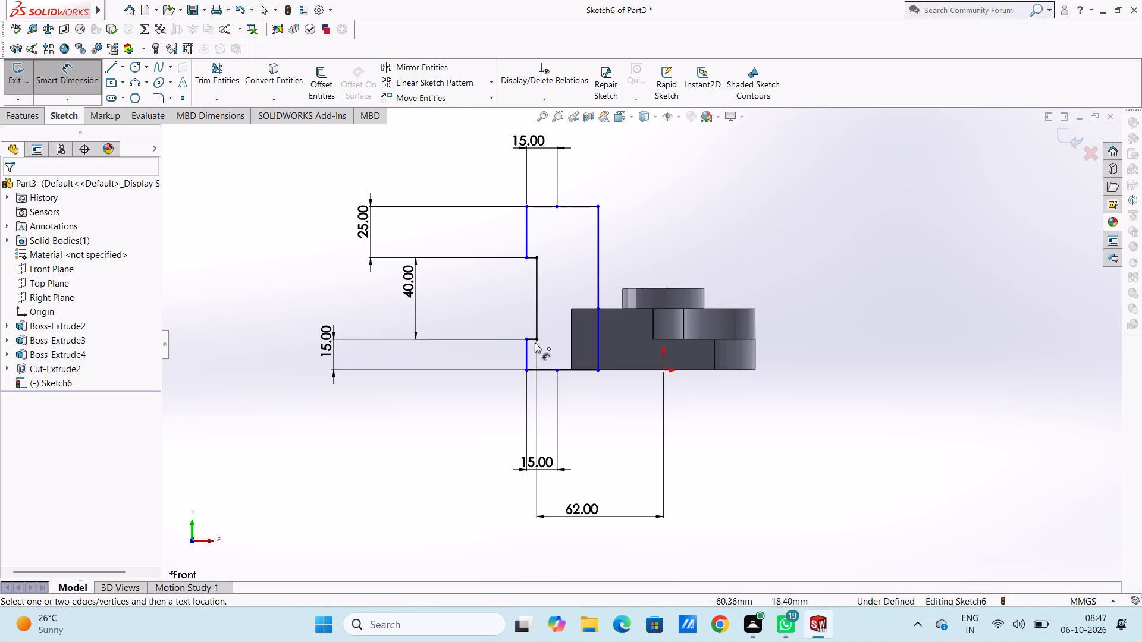
{"action": "left_click", "coordinate": [525, 351]}
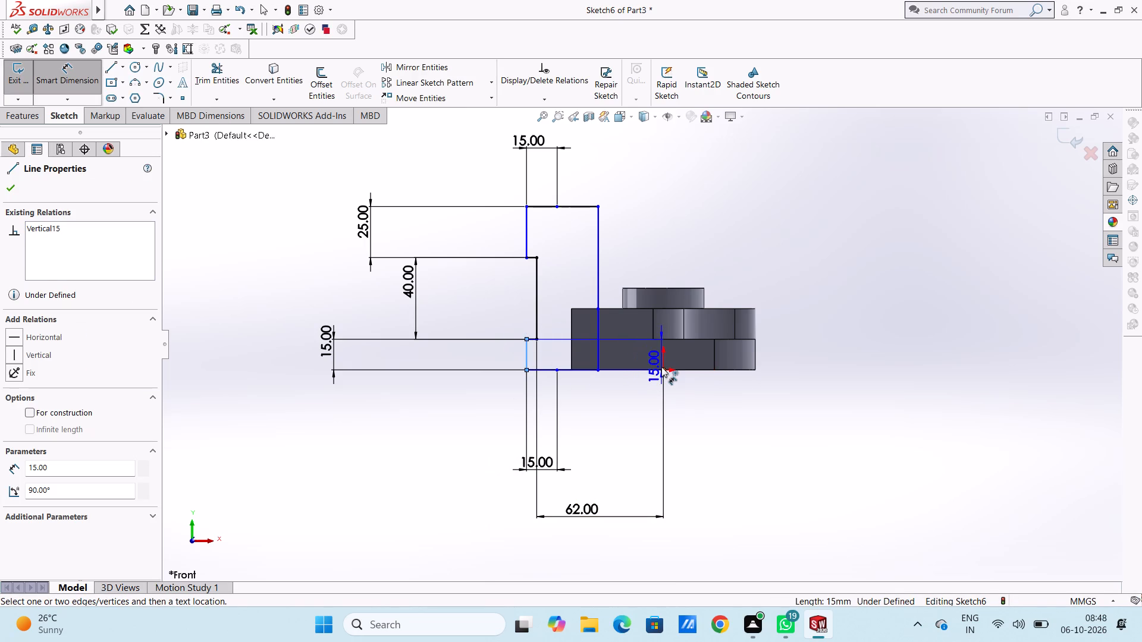
{"action": "left_click", "coordinate": [661, 367]}
{"action": "left_click", "coordinate": [575, 542]}
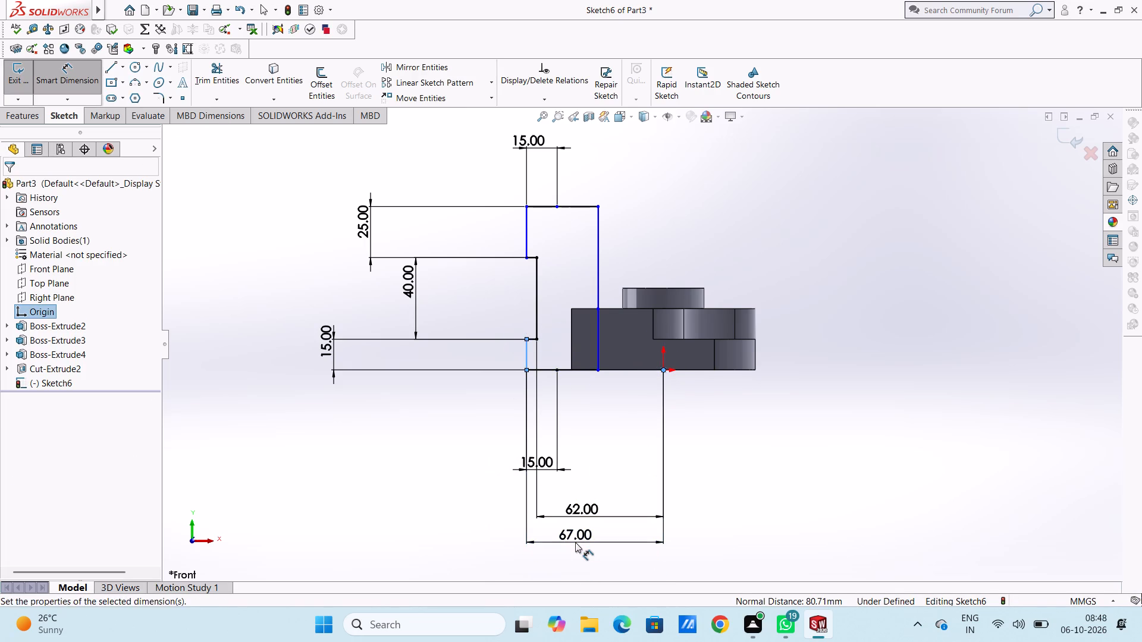
{"action": "left_click", "coordinate": [529, 520]}
{"action": "left_click", "coordinate": [495, 494]}
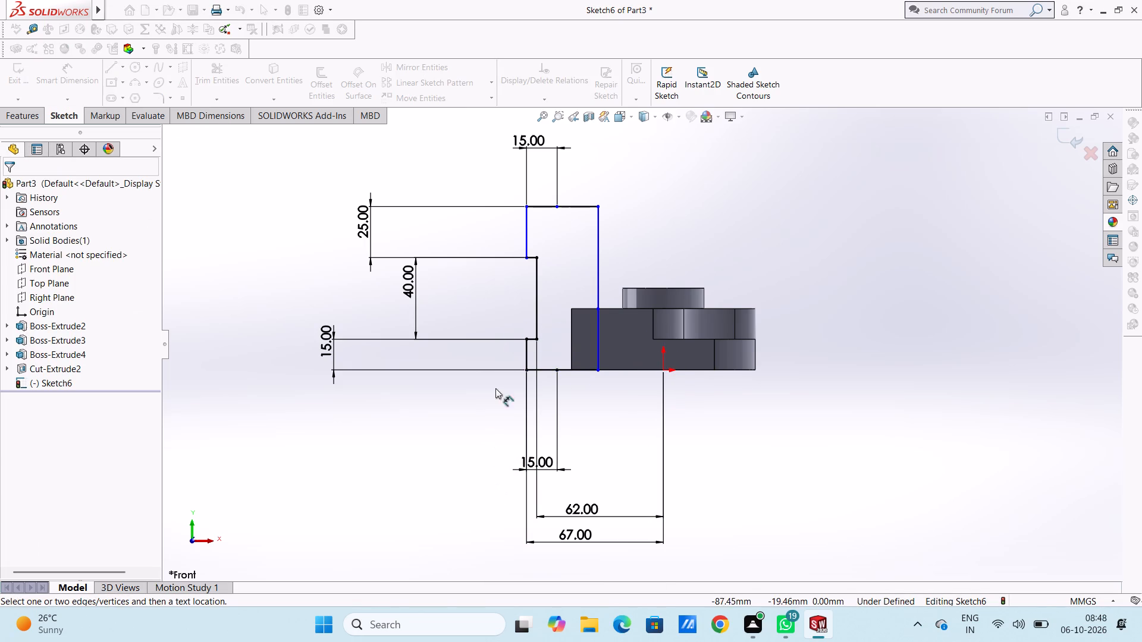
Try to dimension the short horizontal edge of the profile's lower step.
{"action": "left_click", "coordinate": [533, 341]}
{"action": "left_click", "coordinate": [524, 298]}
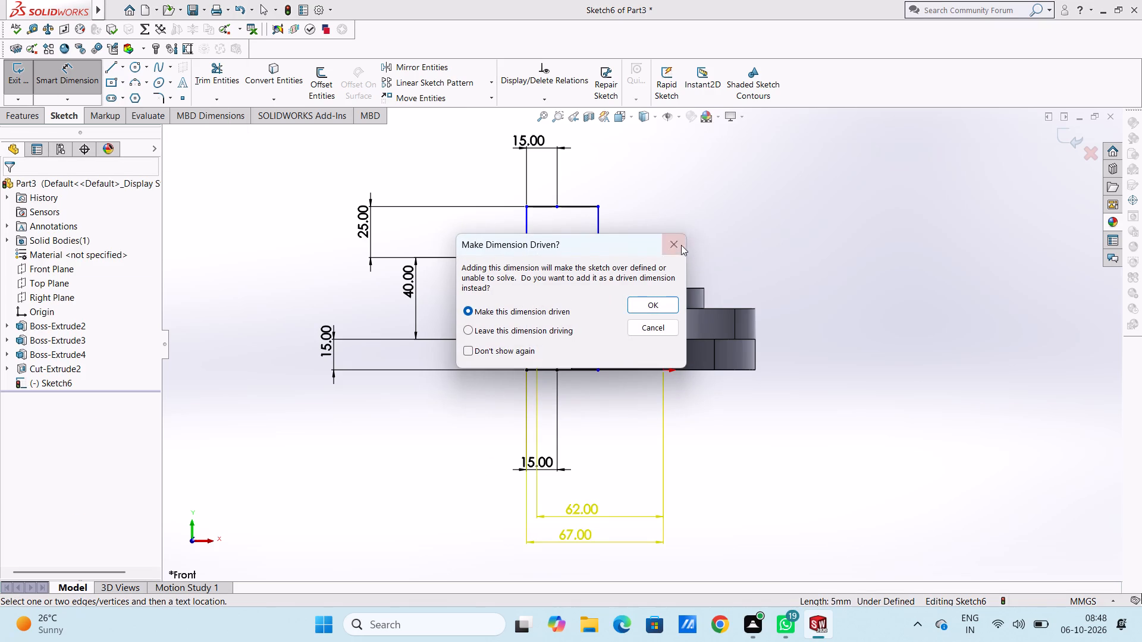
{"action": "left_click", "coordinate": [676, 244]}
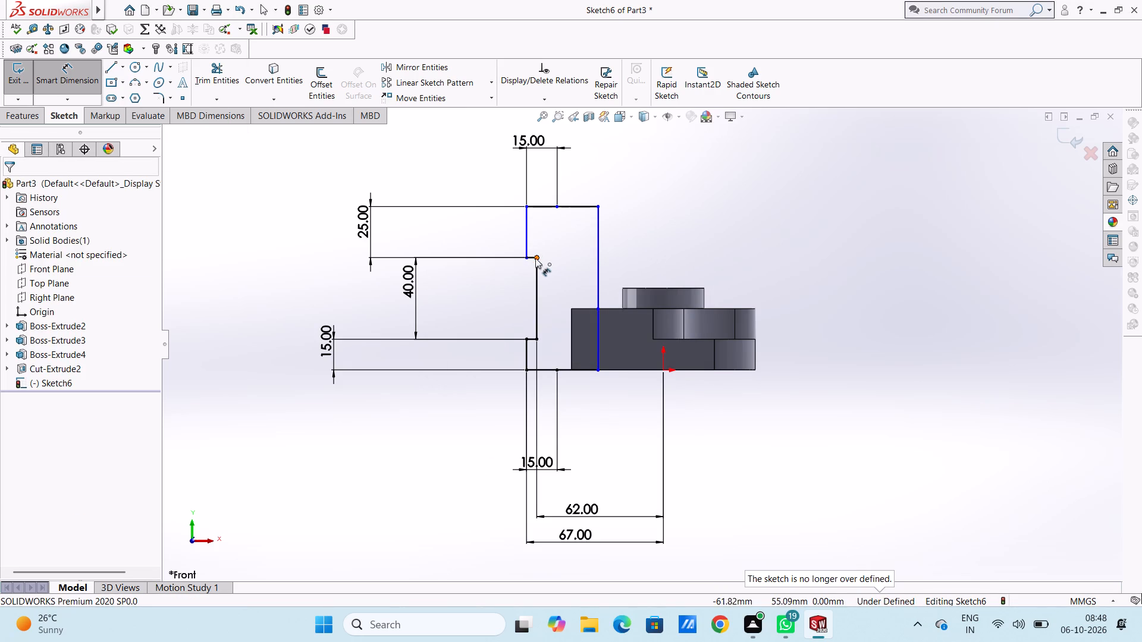
Dimension the short horizontal edge of the profile's upper step.
{"action": "left_click", "coordinate": [531, 257]}
{"action": "left_click", "coordinate": [536, 232]}
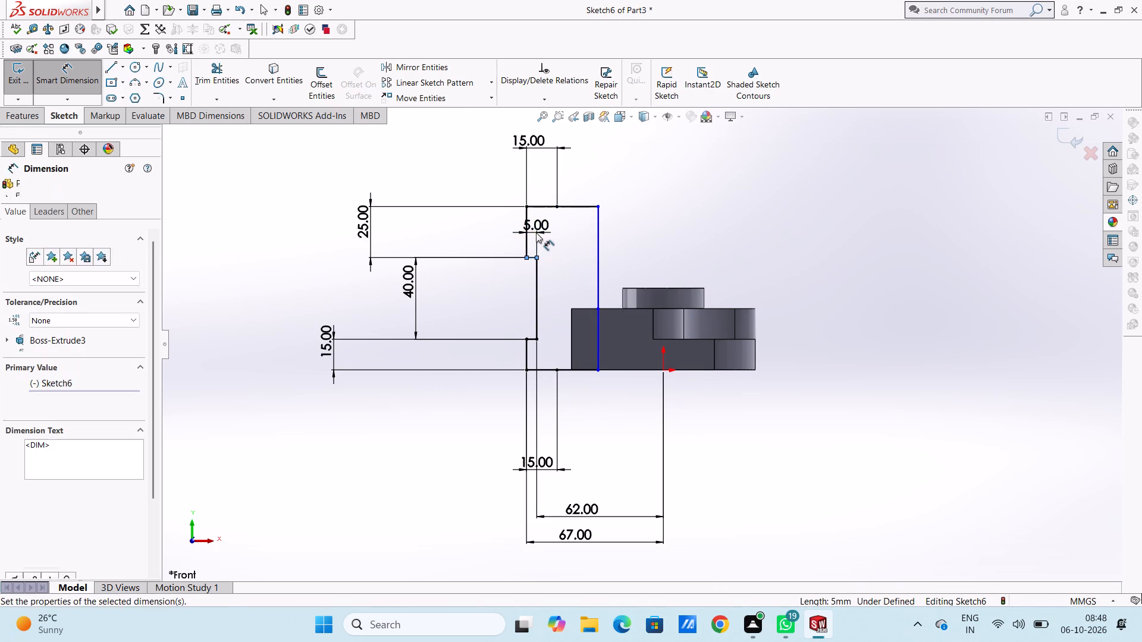
{"action": "left_click", "coordinate": [487, 217]}
{"action": "left_click", "coordinate": [482, 218]}
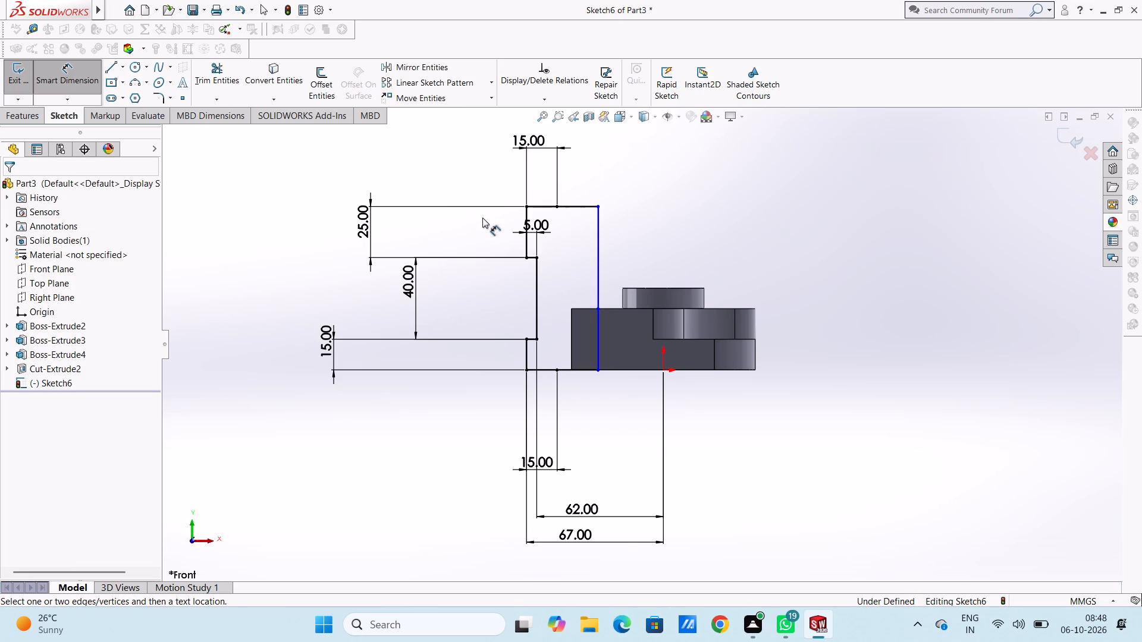
Delete the profile's two vertical segments nearest the origin and the leftover top and bottom segments beyond the 15 mm edges.
{"action": "left_click", "coordinate": [596, 244]}
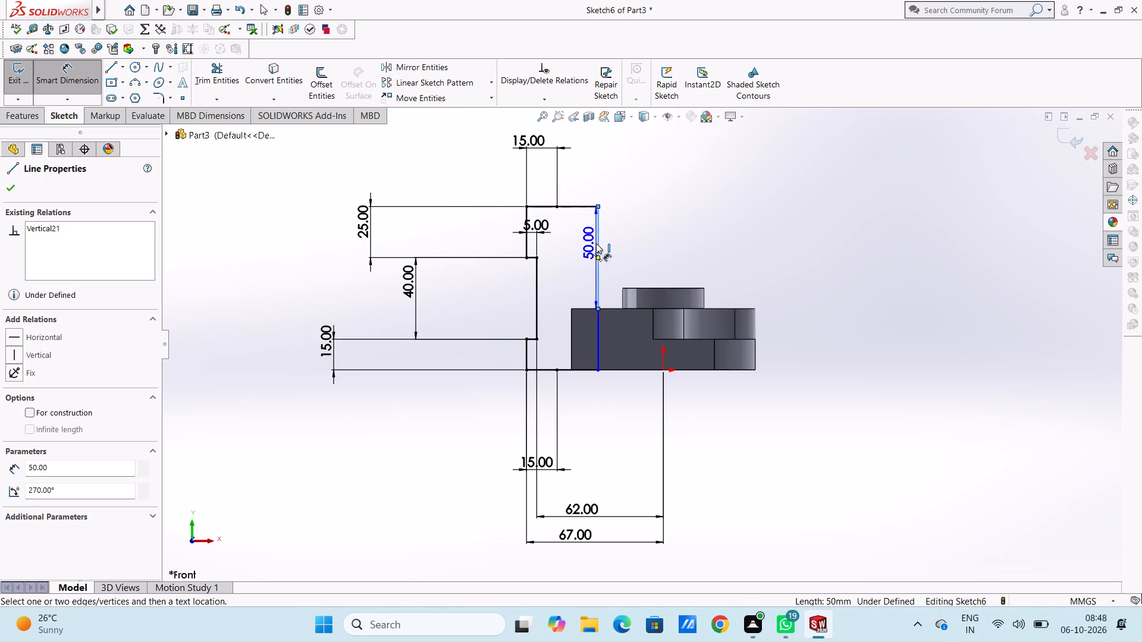
{"action": "key", "text": "Delete"}
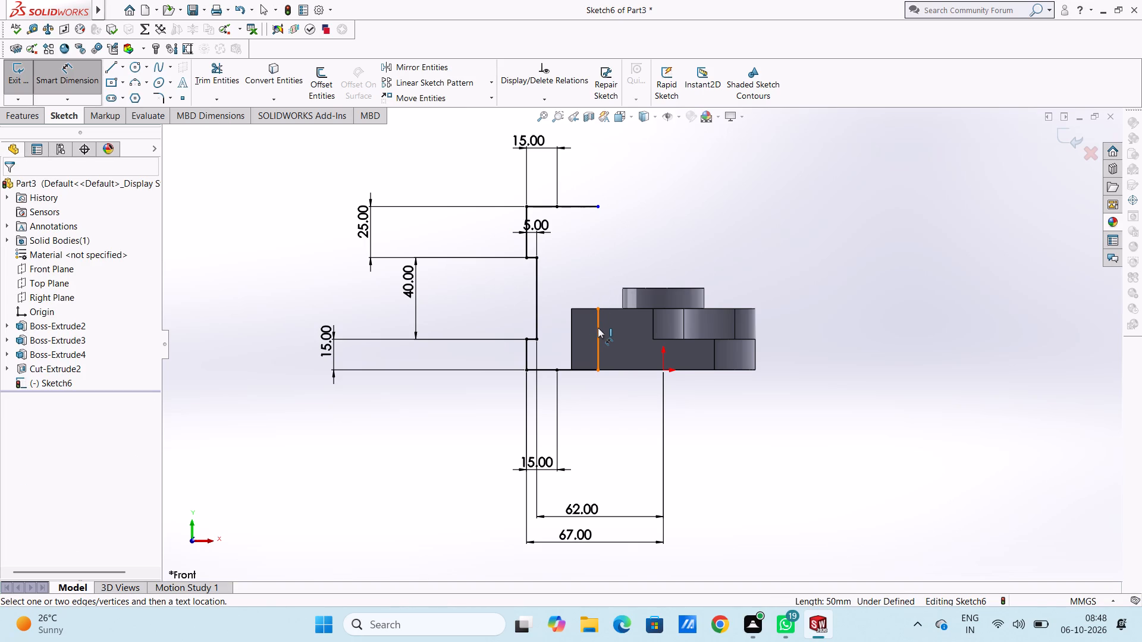
{"action": "left_click", "coordinate": [598, 328]}
{"action": "key", "text": "Delete"}
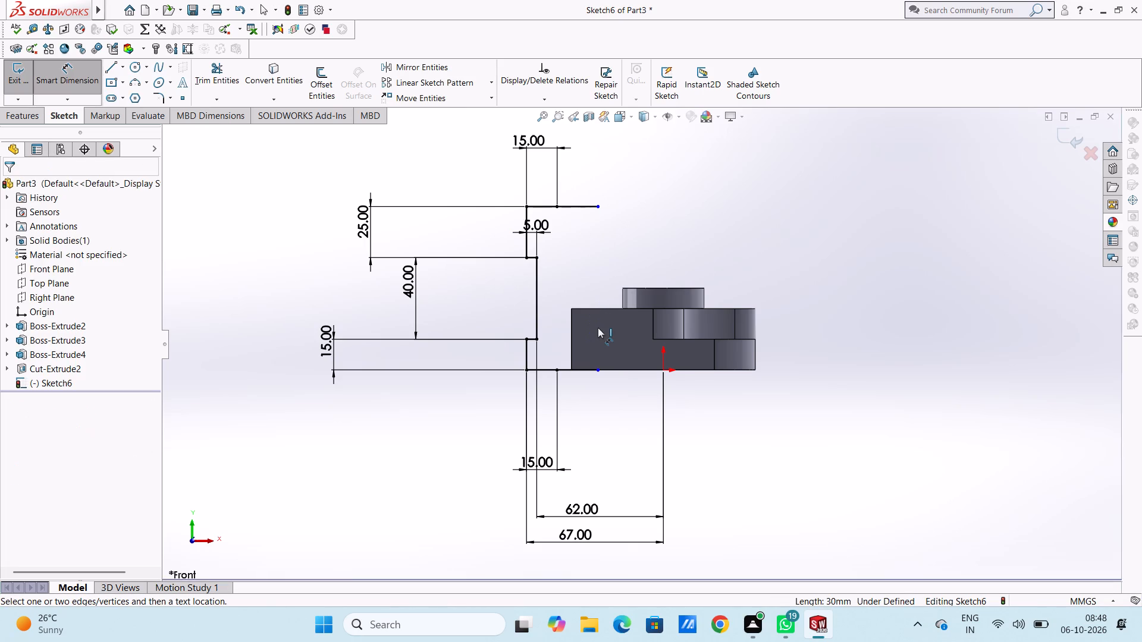
{"action": "left_click", "coordinate": [581, 207]}
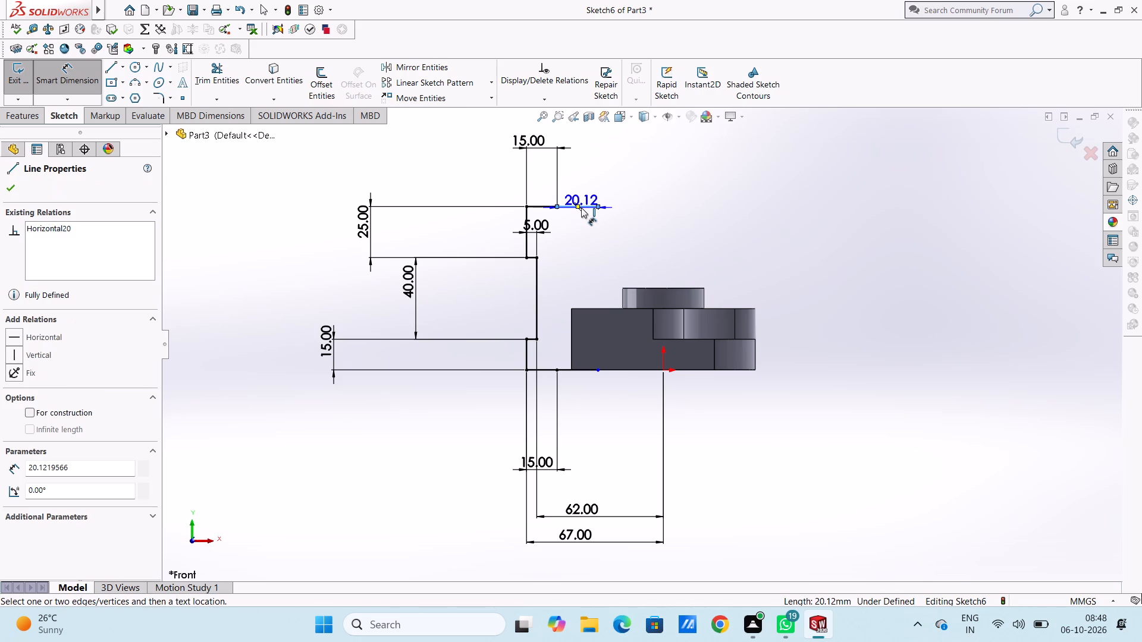
{"action": "key", "text": "Delete"}
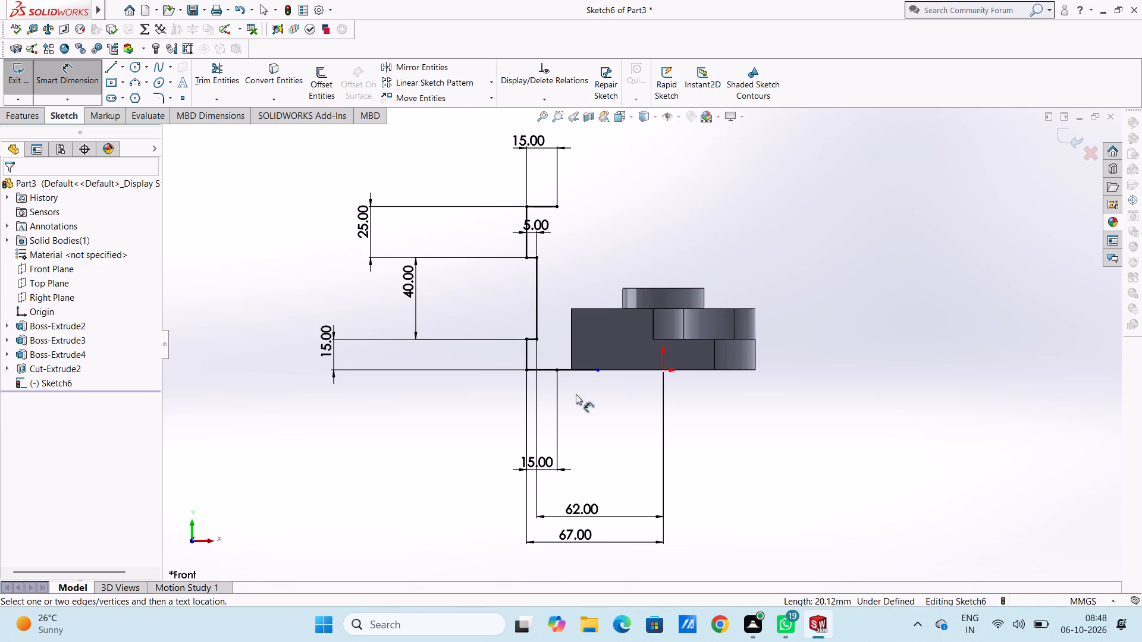
{"action": "left_click", "coordinate": [581, 373]}
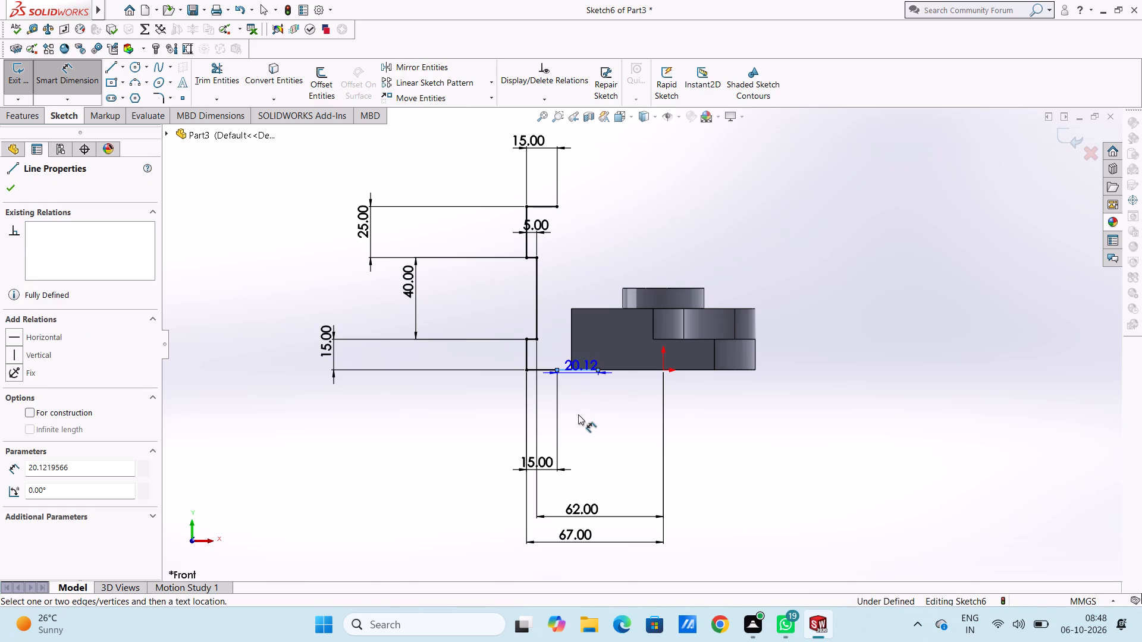
{"action": "key", "text": "Delete"}
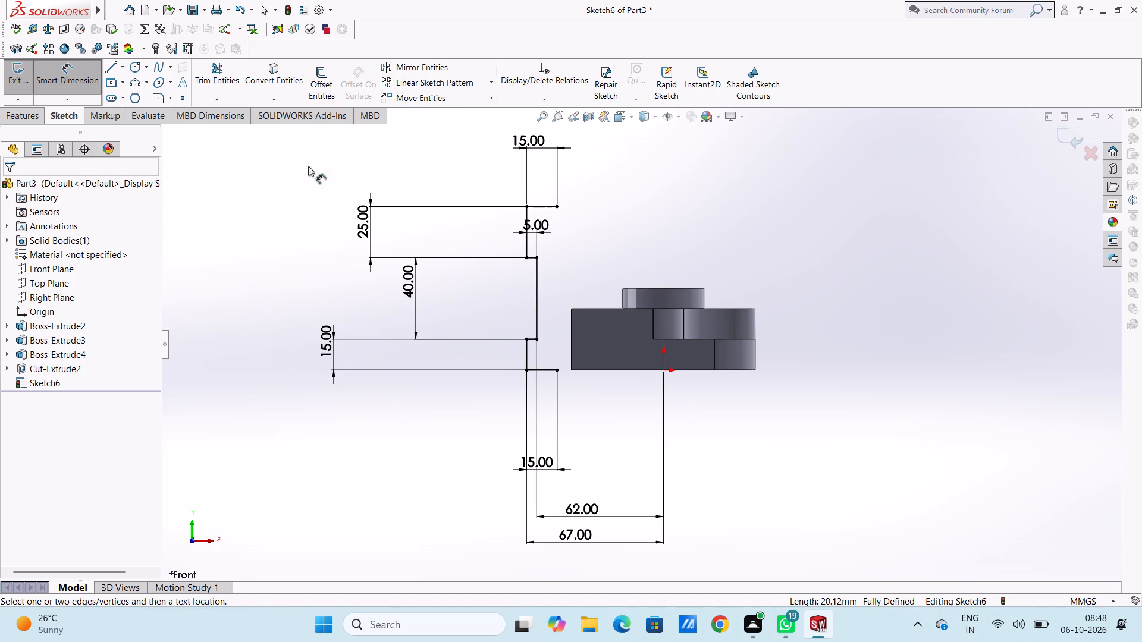
Close the wall profile with an 80 mm vertical line joining the inner ends of the 15 mm top and bottom edges.
{"action": "left_click", "coordinate": [109, 67]}
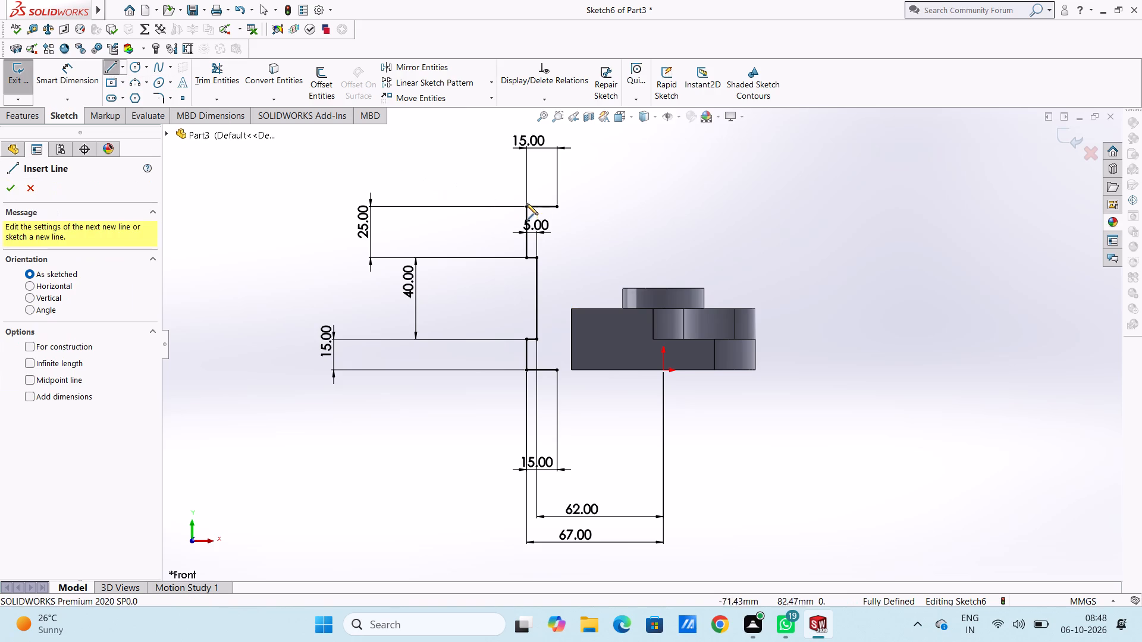
{"action": "left_click", "coordinate": [556, 209]}
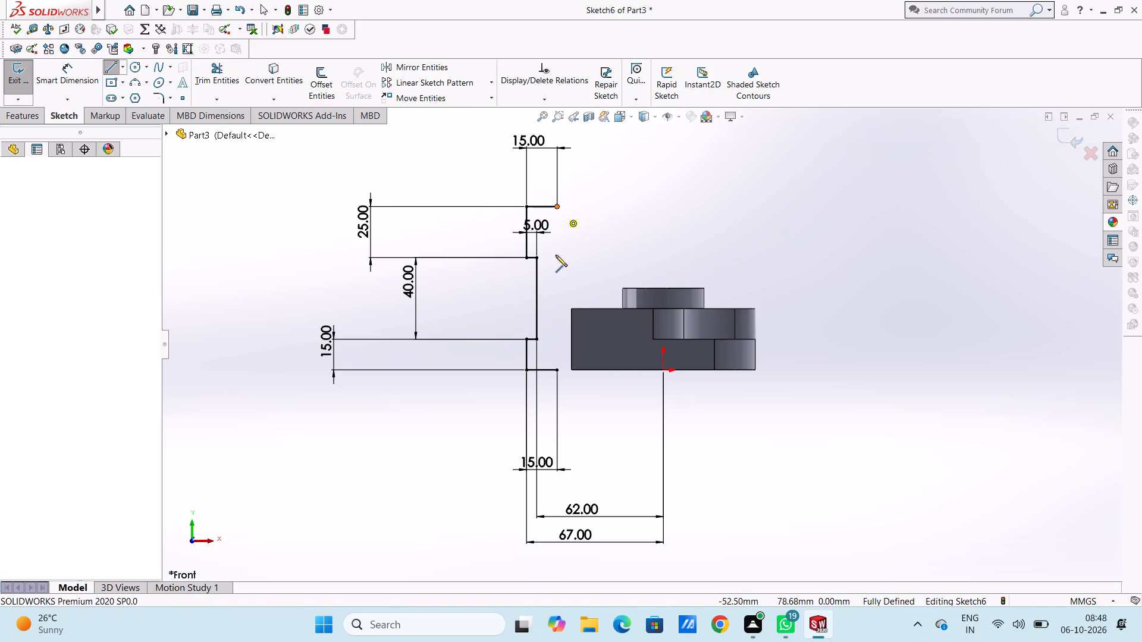
{"action": "left_click", "coordinate": [559, 370]}
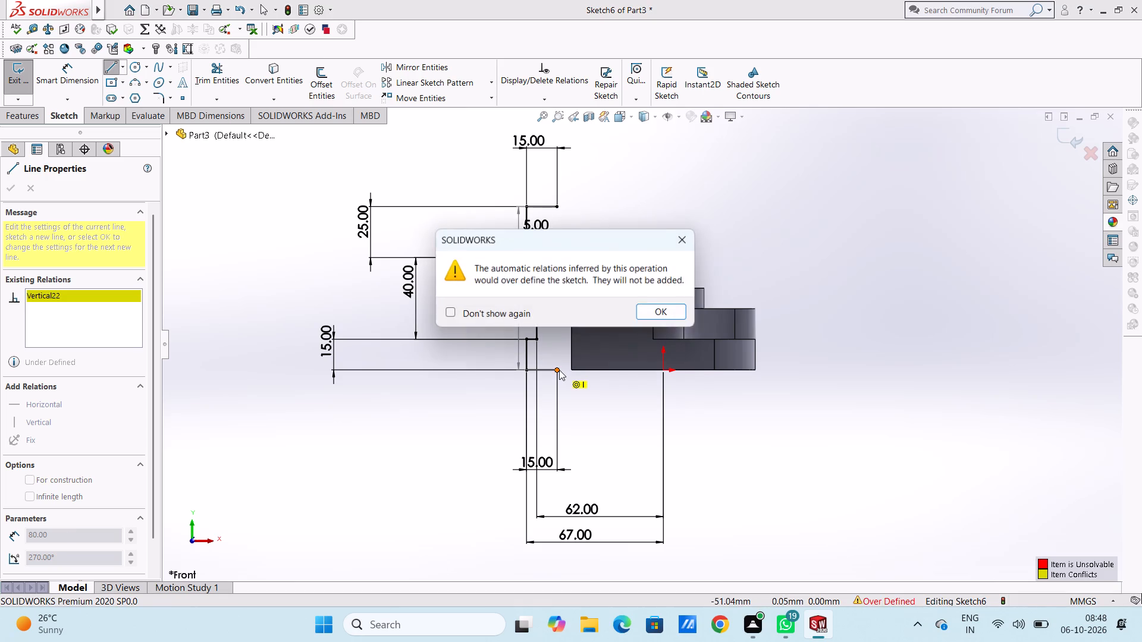
{"action": "key", "text": "Escape"}
{"action": "key", "text": "Escape"}
{"action": "key", "text": "Escape"}
{"action": "key", "text": "Escape"}
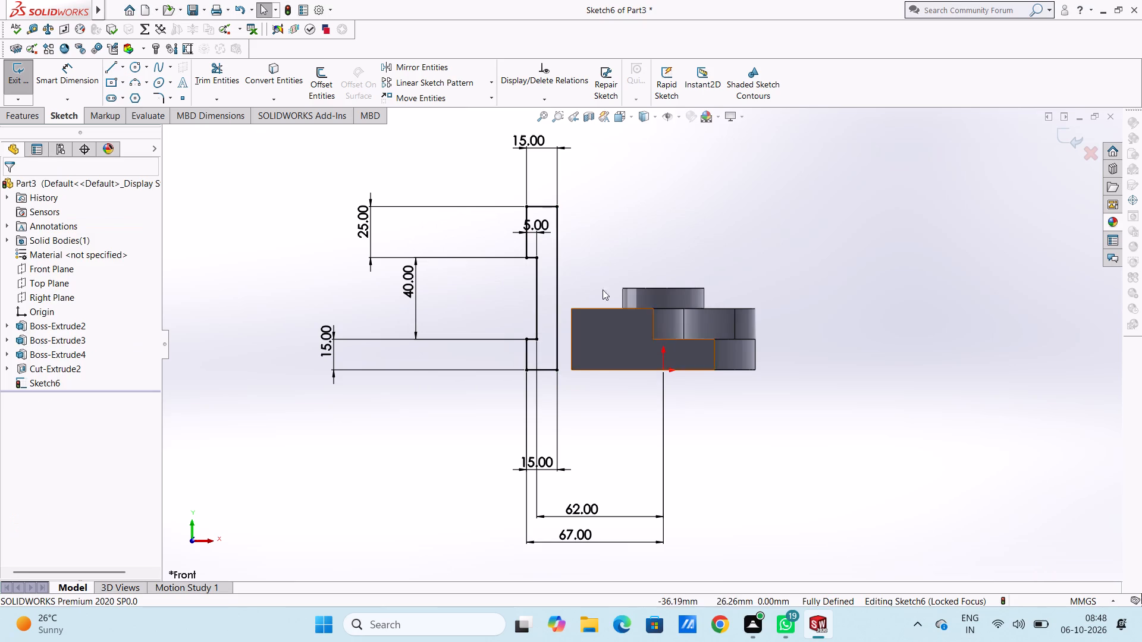
Sketch a corner rectangle about 16 mm wide and 30 mm high from the closing line down to the base, overlapping the block.
{"action": "middle_click_drag", "start_coordinate": [862, 179], "coordinate": [827, 299]}
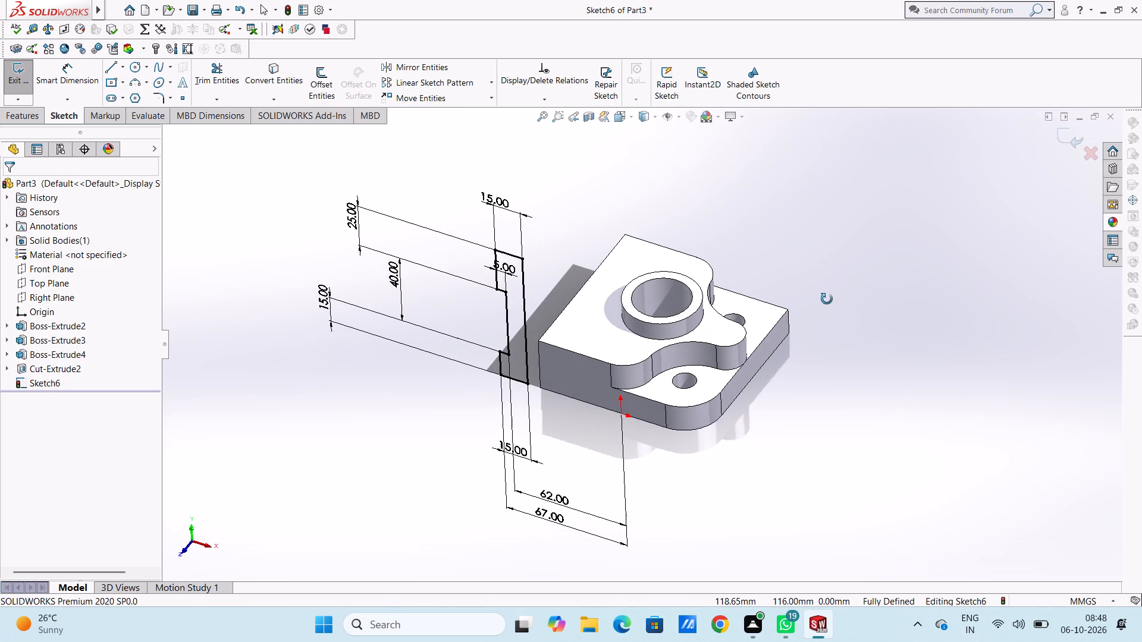
{"action": "middle_click_drag", "start_coordinate": [827, 299], "coordinate": [839, 220]}
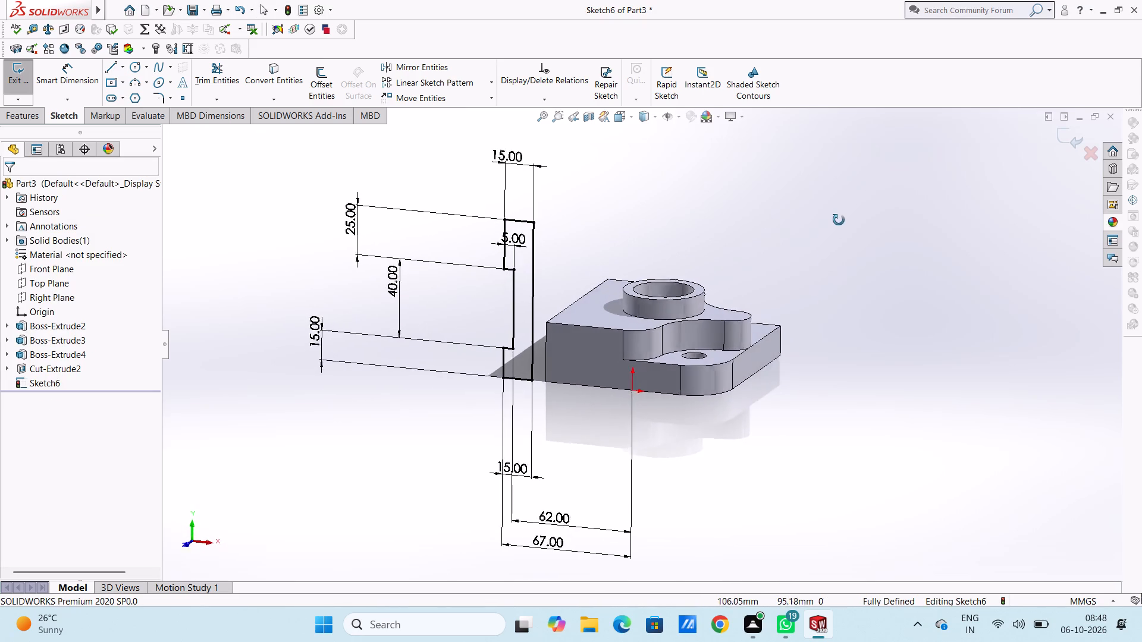
{"action": "middle_click_drag", "start_coordinate": [839, 220], "coordinate": [845, 200]}
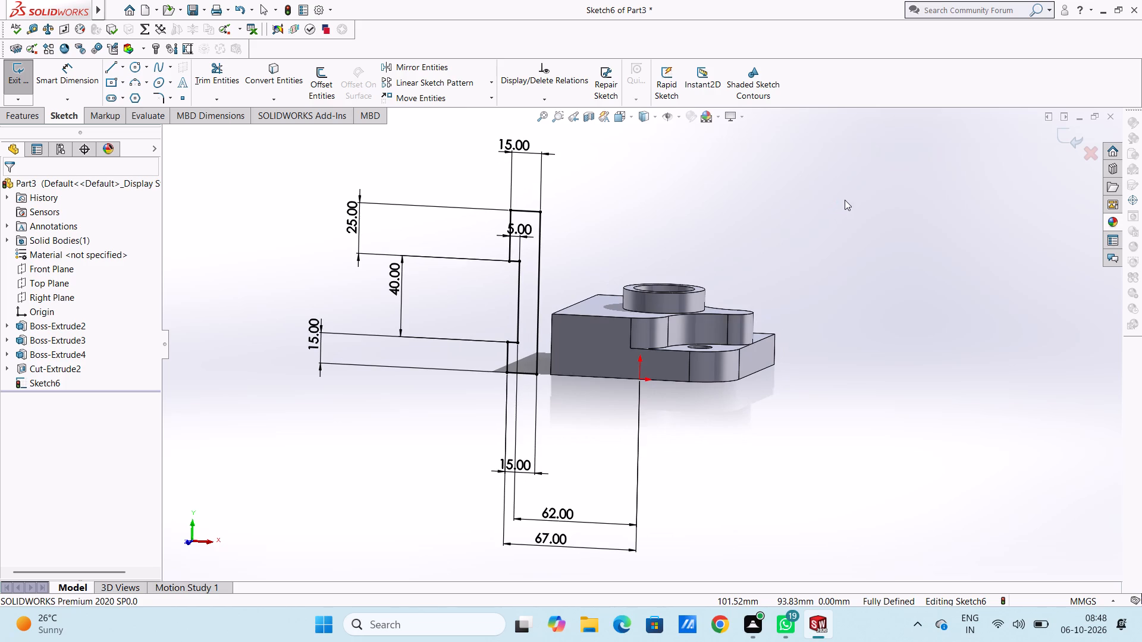
{"action": "key", "text": "ctrl+1"}
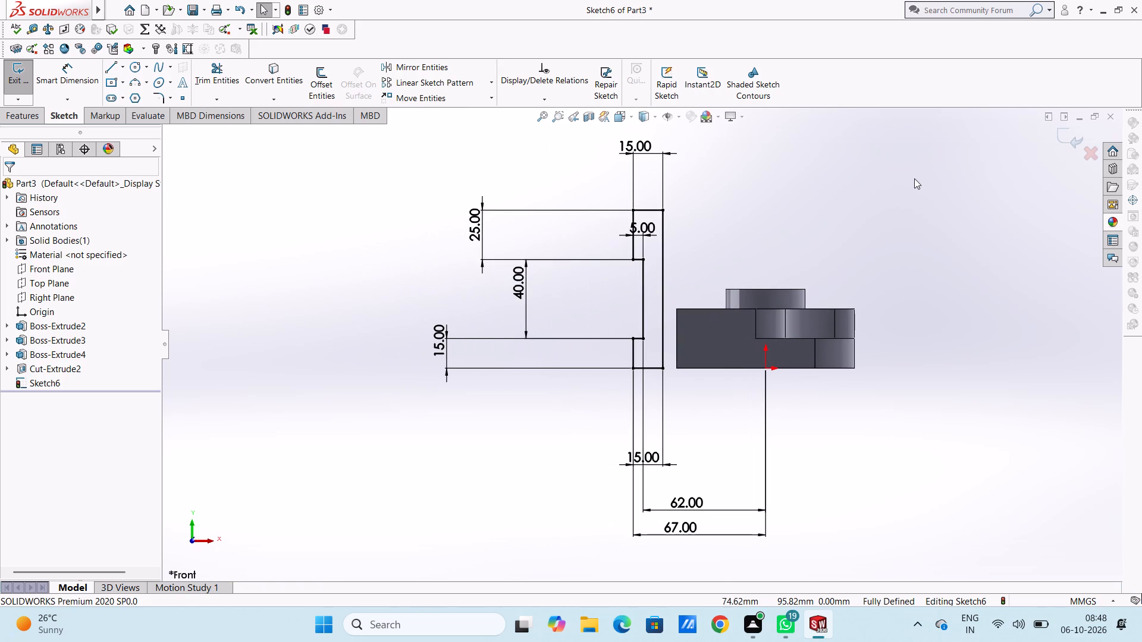
{"action": "scroll", "coordinate": [911, 219], "scroll_direction": "down", "scroll_amount": 1}
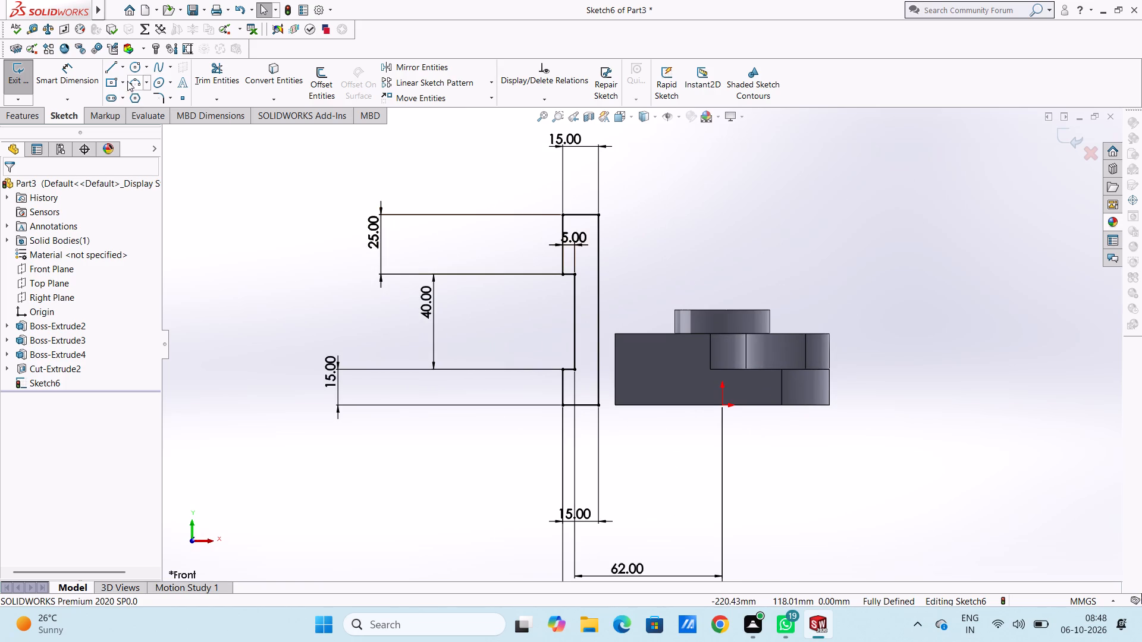
{"action": "left_click", "coordinate": [120, 84]}
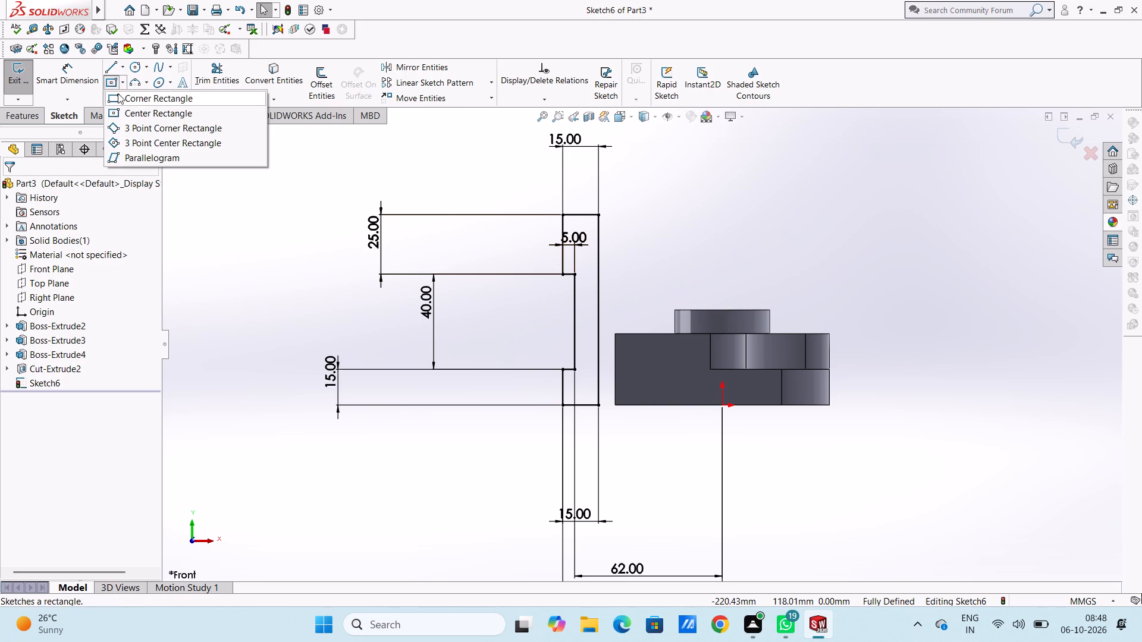
{"action": "left_click", "coordinate": [118, 93]}
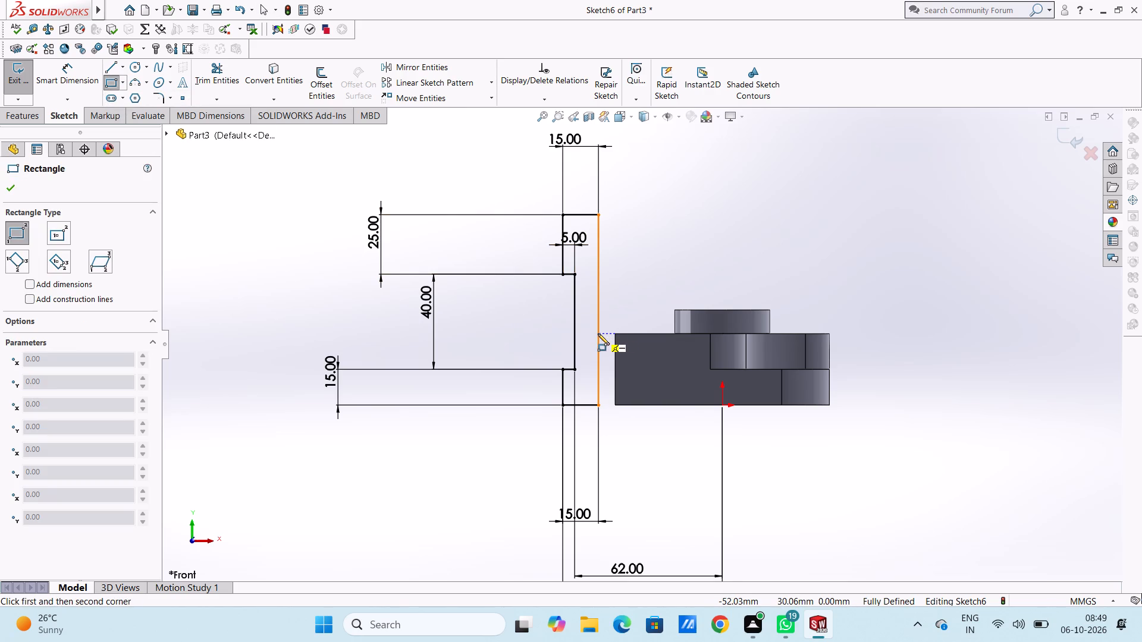
{"action": "left_click", "coordinate": [598, 333]}
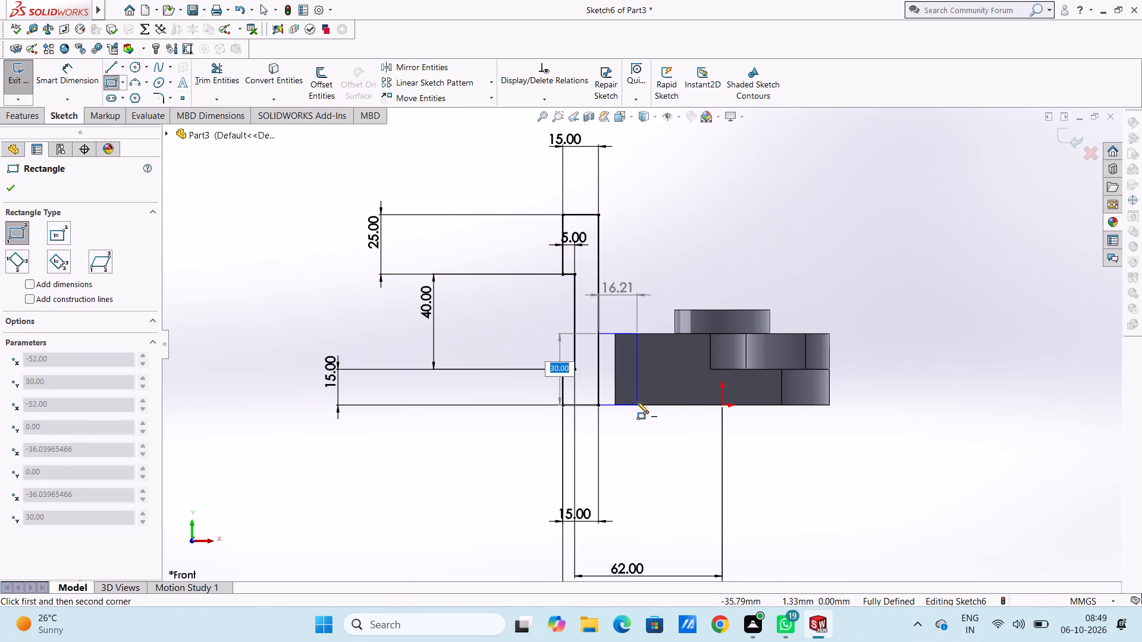
{"action": "left_click", "coordinate": [638, 404]}
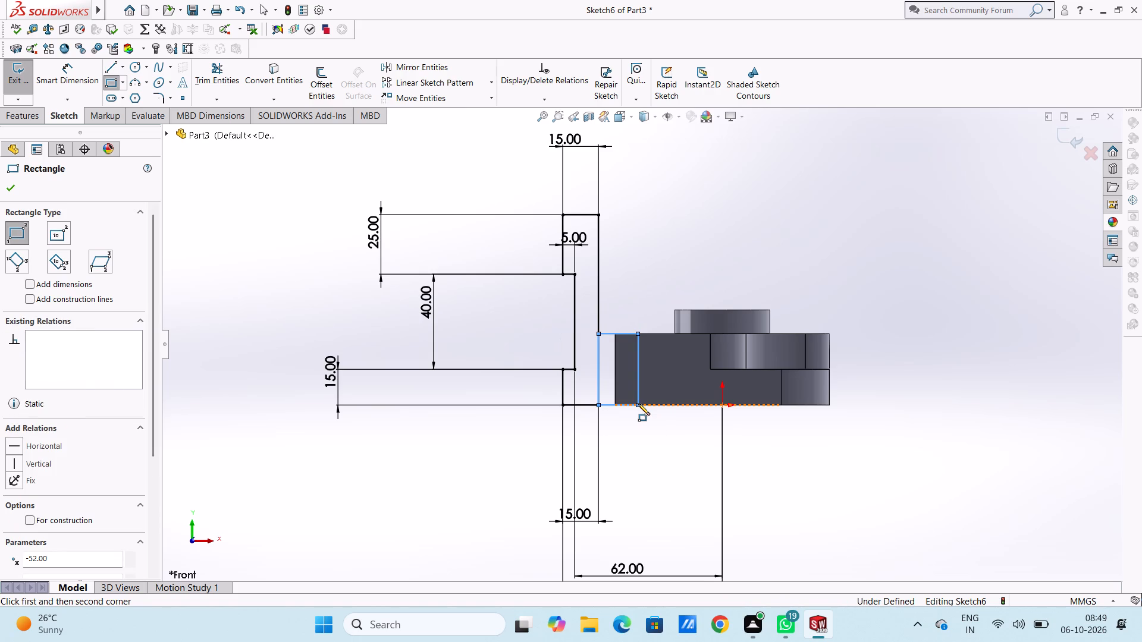
{"action": "key", "text": "Escape"}
{"action": "key", "text": "Escape"}
{"action": "key", "text": "Escape"}
Trim away the overlapping vertical lines between the wall profile and the rectangle so both form one outline.
{"action": "scroll", "coordinate": [638, 404], "scroll_direction": "up", "scroll_amount": 2}
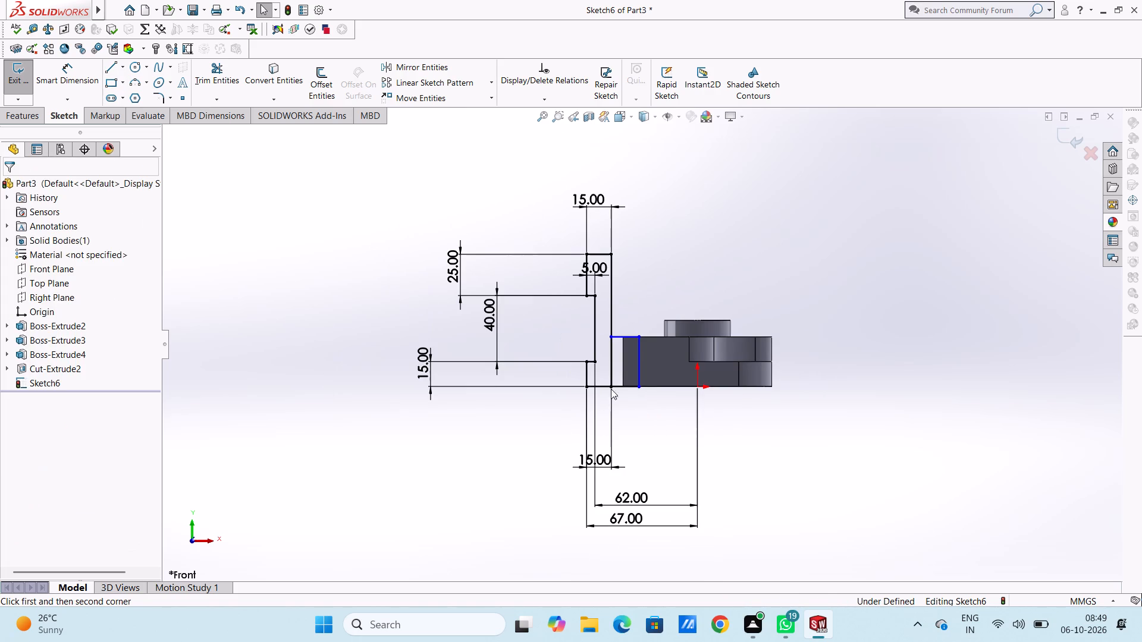
{"action": "left_click", "coordinate": [211, 80]}
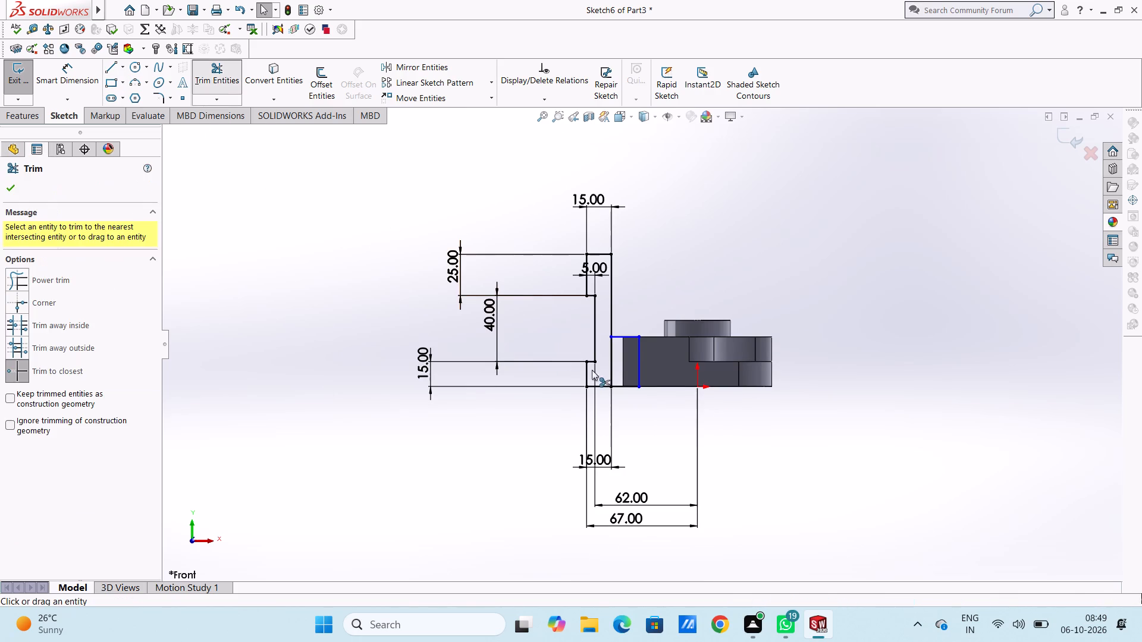
{"action": "left_click", "coordinate": [611, 346]}
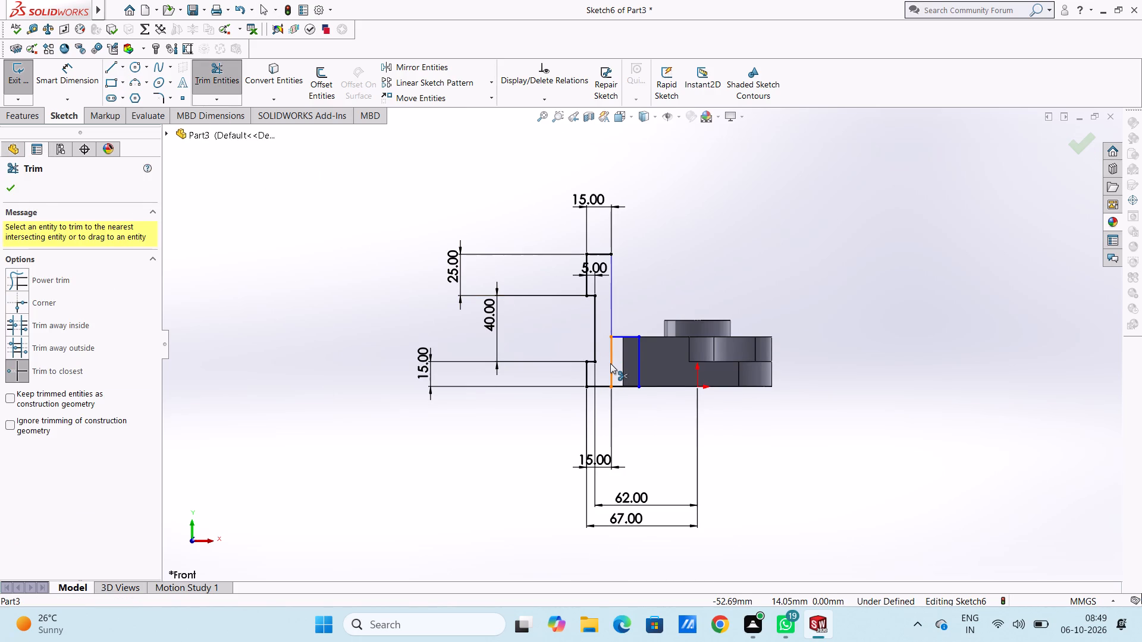
{"action": "triple_click", "coordinate": [610, 363]}
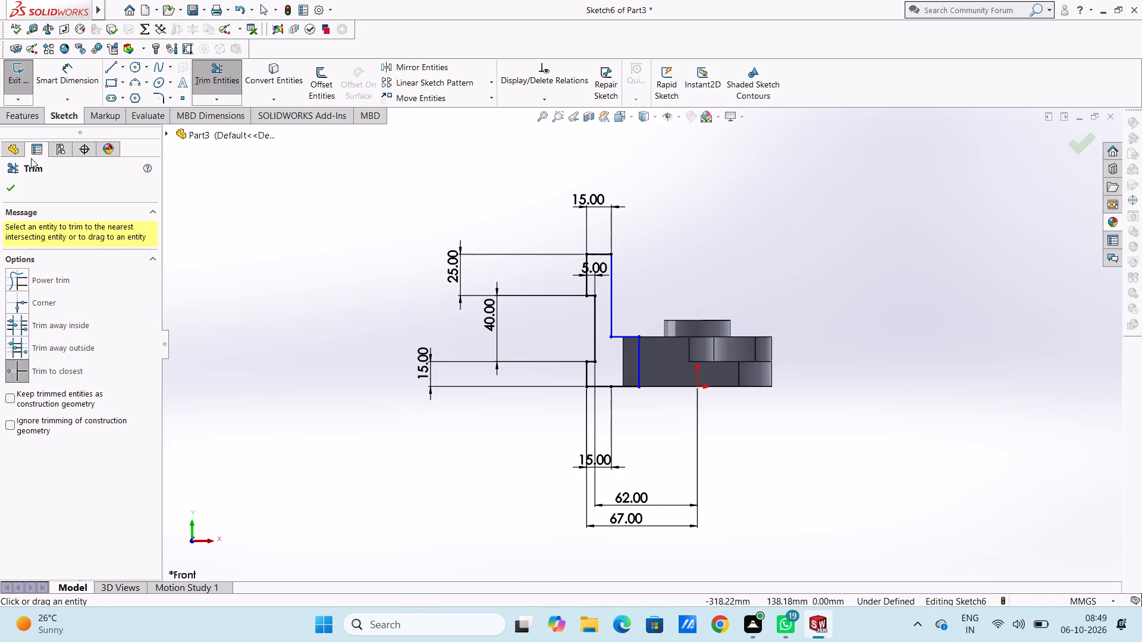
{"action": "left_click", "coordinate": [17, 182]}
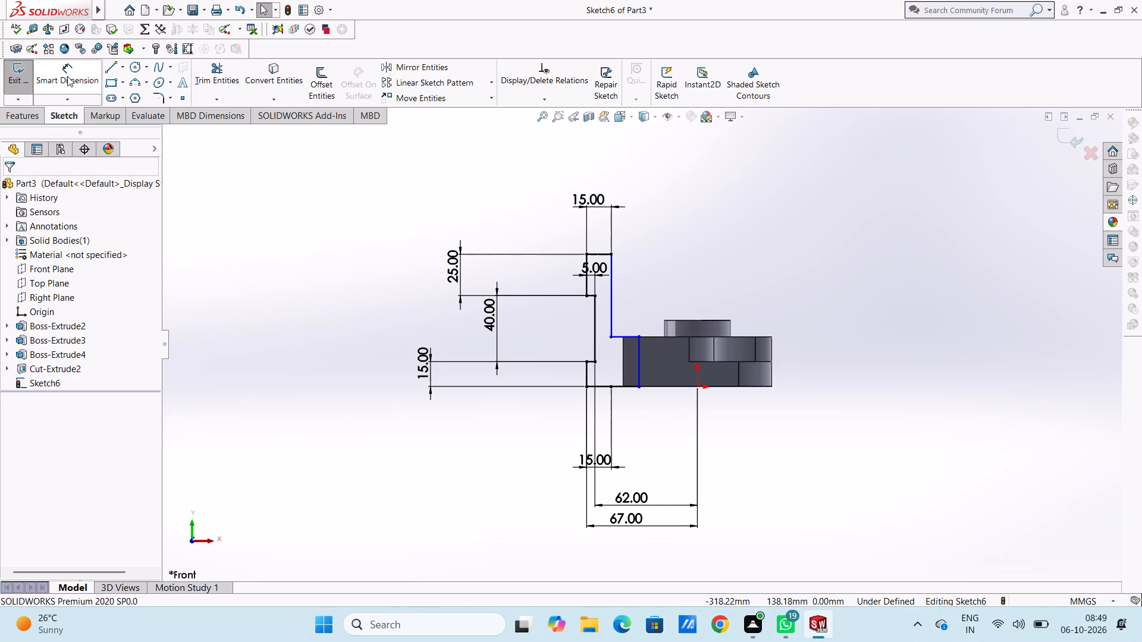
Dimension the height of the rectangle's vertical edge inside the block and its horizontal distance to the origin.
{"action": "left_click", "coordinate": [67, 76]}
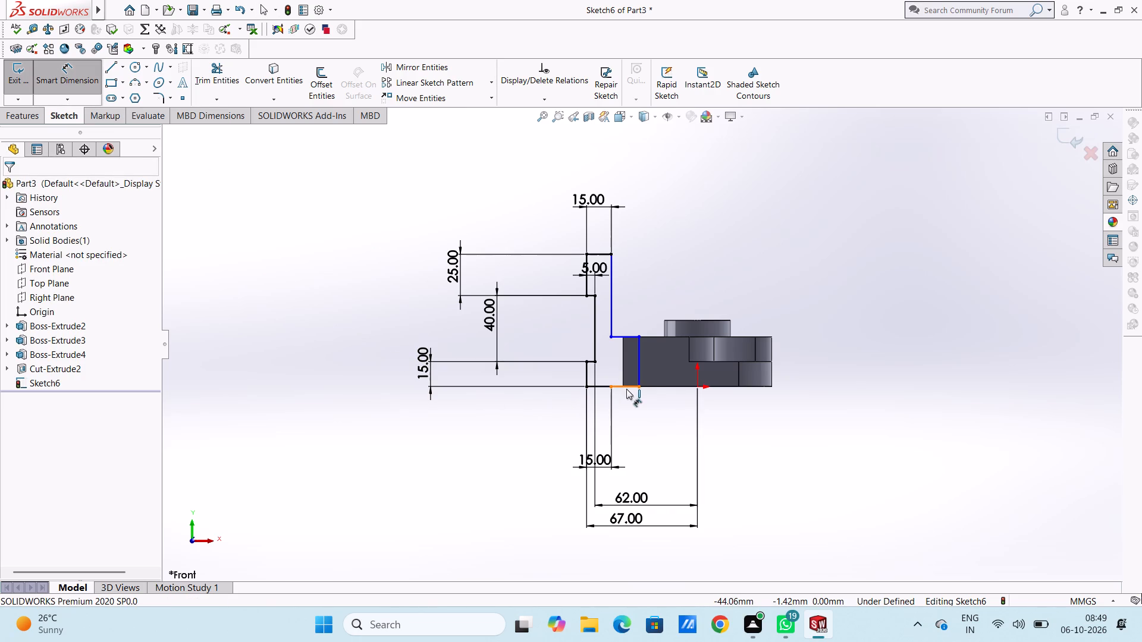
{"action": "left_click", "coordinate": [641, 373]}
{"action": "left_click", "coordinate": [869, 386]}
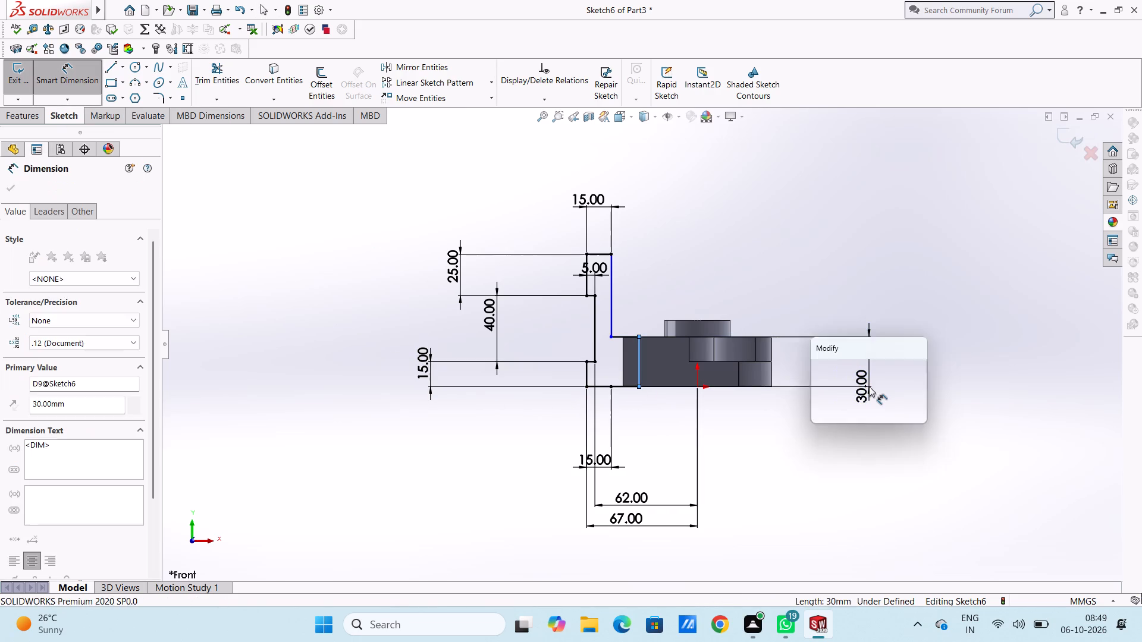
{"action": "left_click", "coordinate": [820, 367]}
{"action": "left_click", "coordinate": [819, 257]}
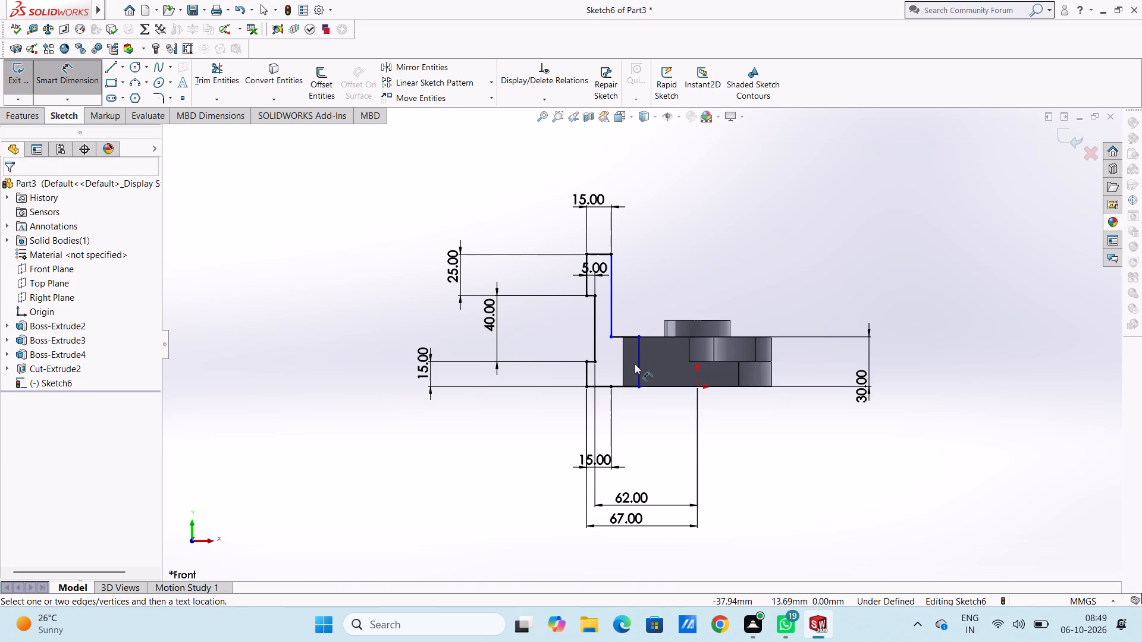
{"action": "left_click", "coordinate": [637, 363]}
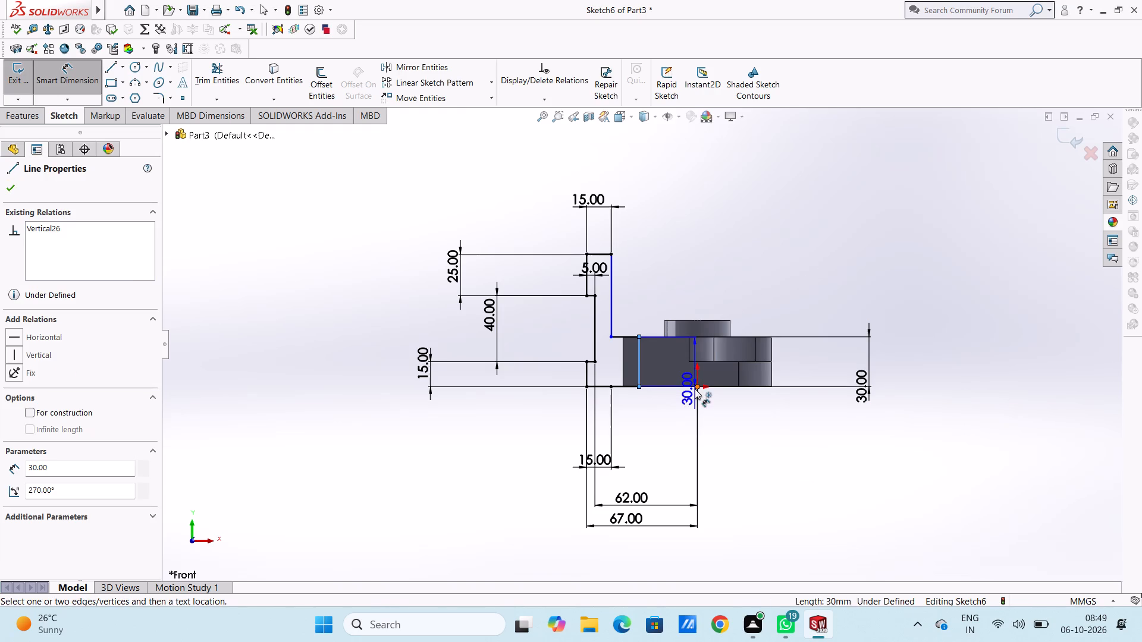
{"action": "left_click", "coordinate": [695, 389]}
{"action": "left_click", "coordinate": [667, 457]}
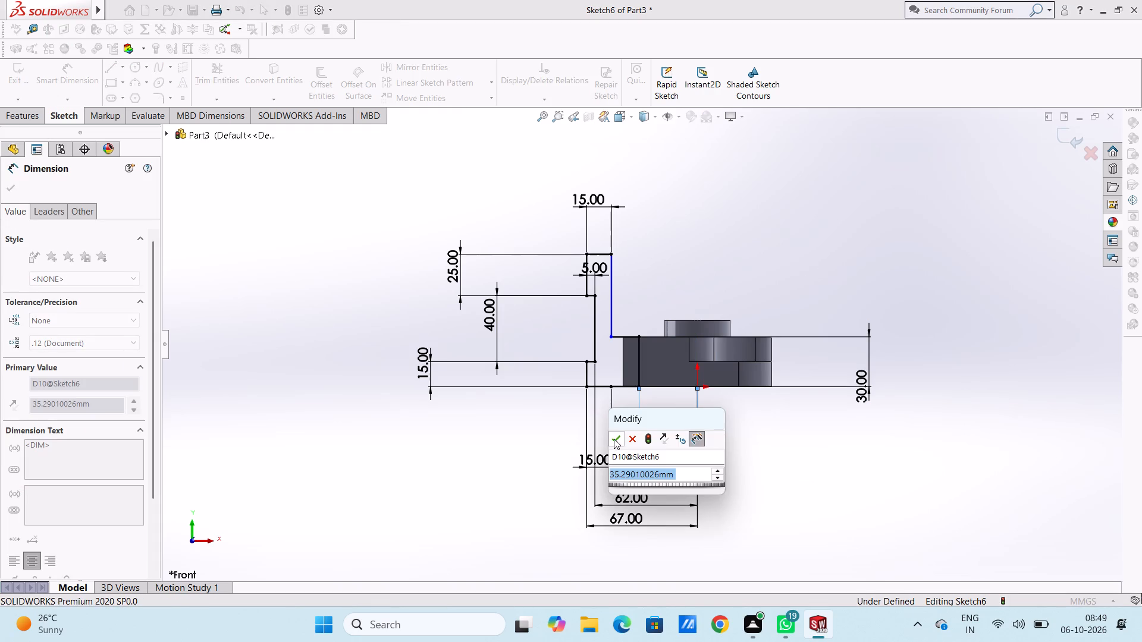
{"action": "left_click", "coordinate": [614, 439]}
{"action": "left_click", "coordinate": [484, 447]}
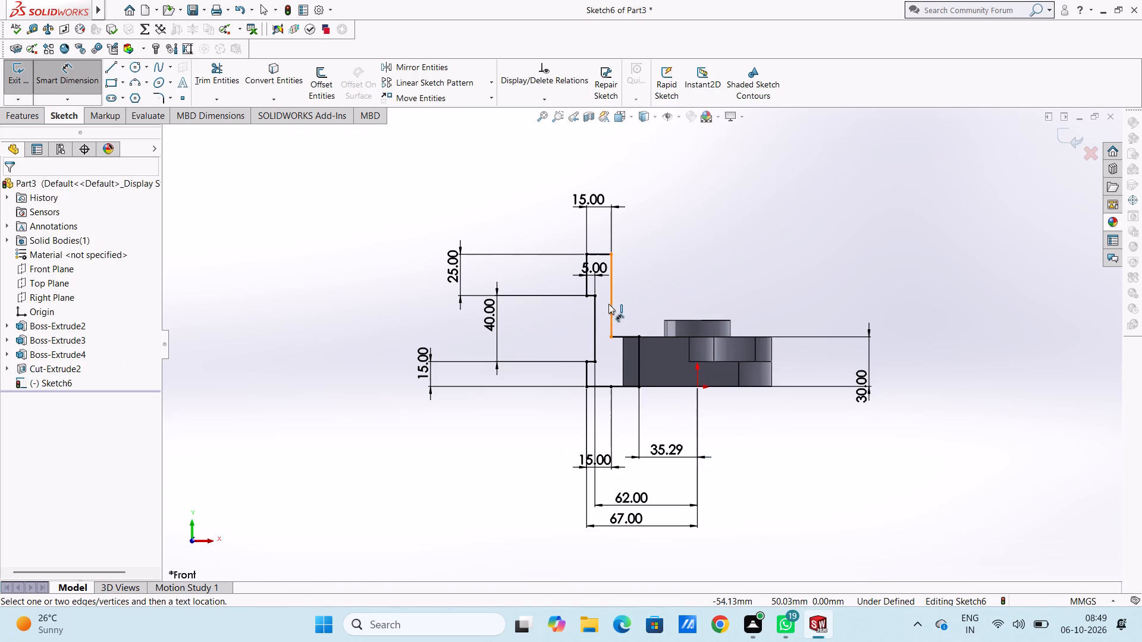
Dimension the wall profile's inner vertical edge above the rectangle.
{"action": "left_click", "coordinate": [611, 303]}
{"action": "left_click", "coordinate": [782, 298]}
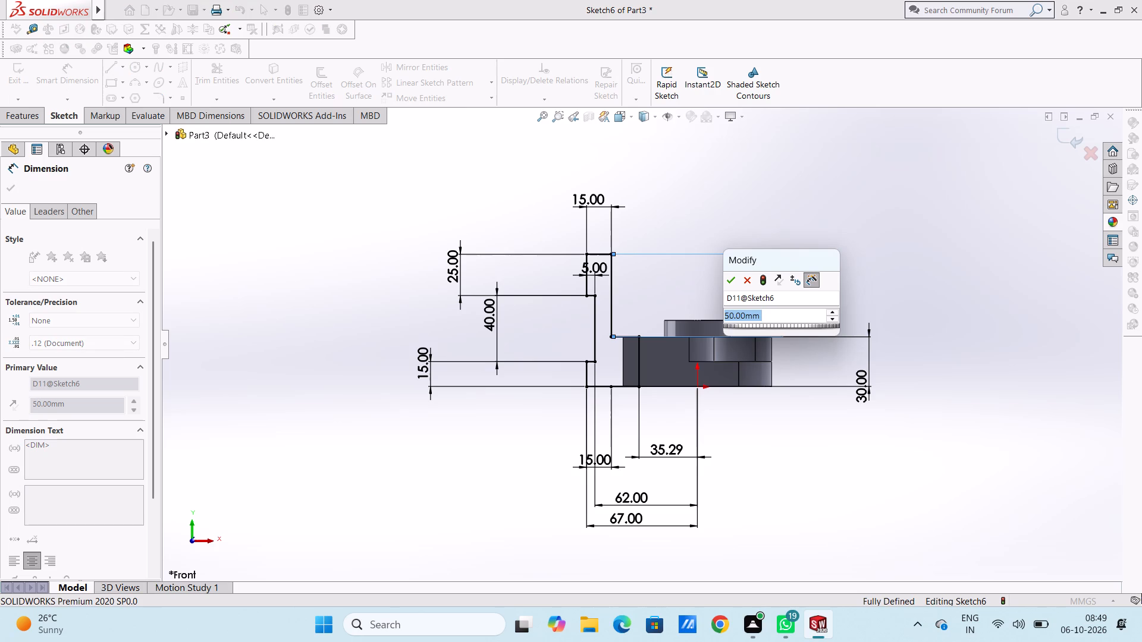
{"action": "left_click", "coordinate": [730, 281]}
{"action": "left_click", "coordinate": [724, 220]}
Extrude both regions of the stepped side wall sketch 90 mm as a merged boss, reversed toward the plate and block.
{"action": "middle_click_drag", "start_coordinate": [854, 209], "coordinate": [811, 314]}
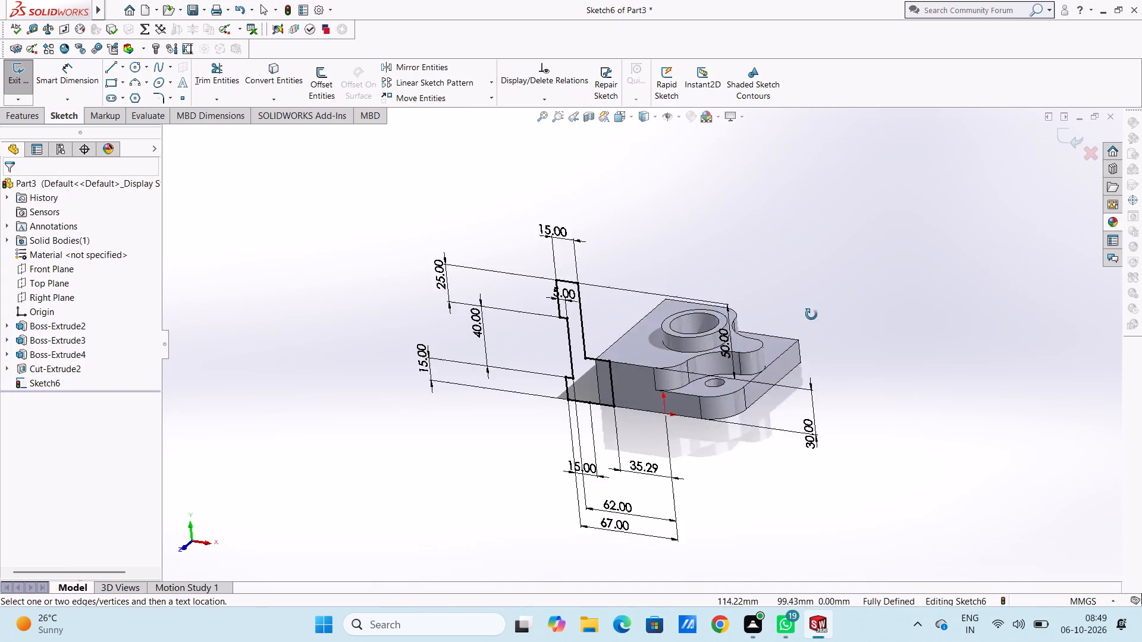
{"action": "middle_click_drag", "start_coordinate": [811, 314], "coordinate": [809, 332]}
{"action": "left_click", "coordinate": [58, 81]}
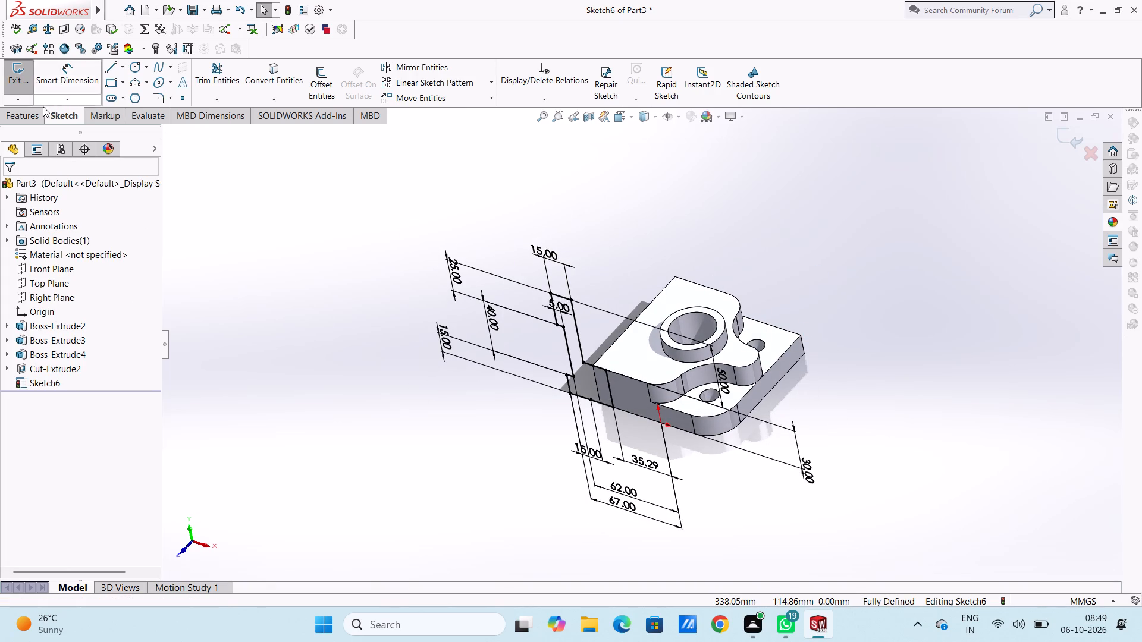
{"action": "left_click", "coordinate": [34, 112]}
{"action": "left_click", "coordinate": [33, 83]}
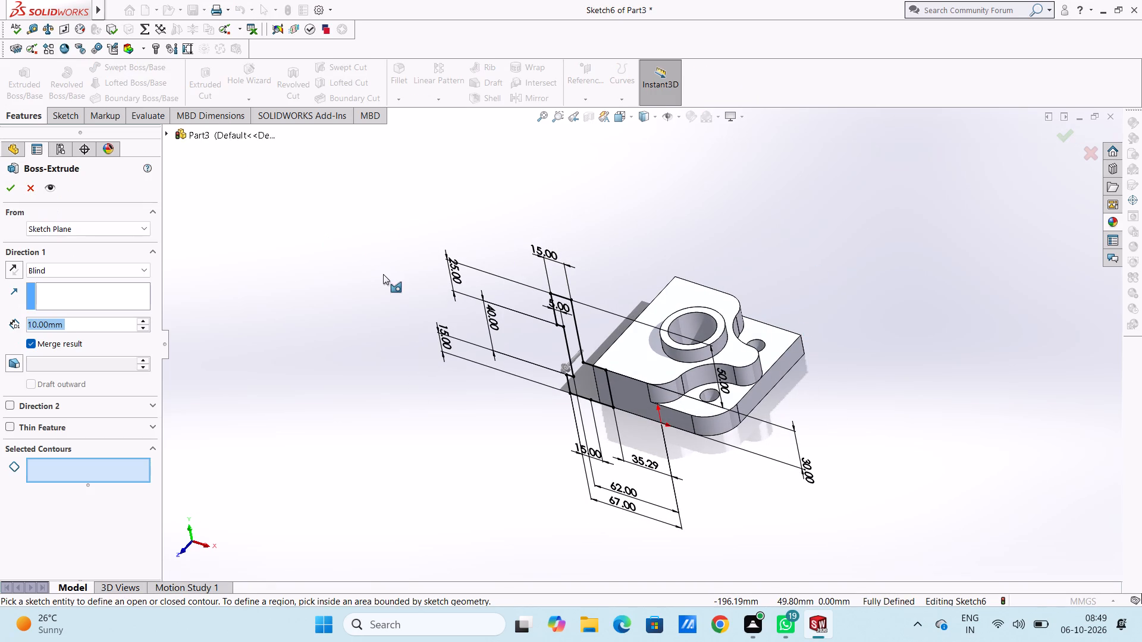
{"action": "left_click", "coordinate": [573, 331]}
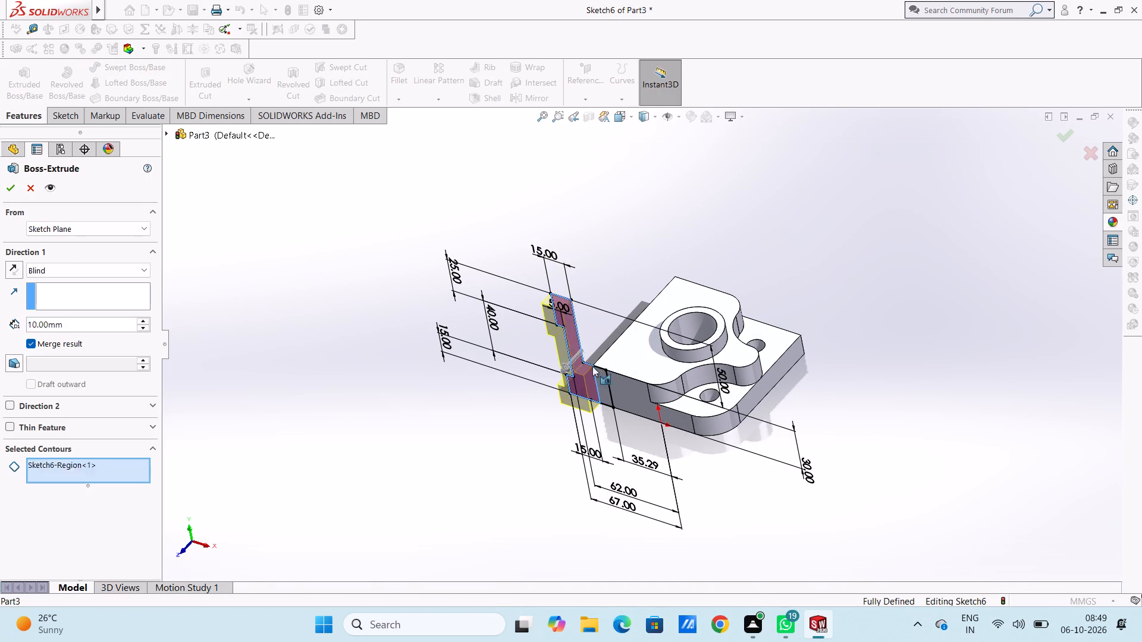
{"action": "left_click", "coordinate": [601, 377]}
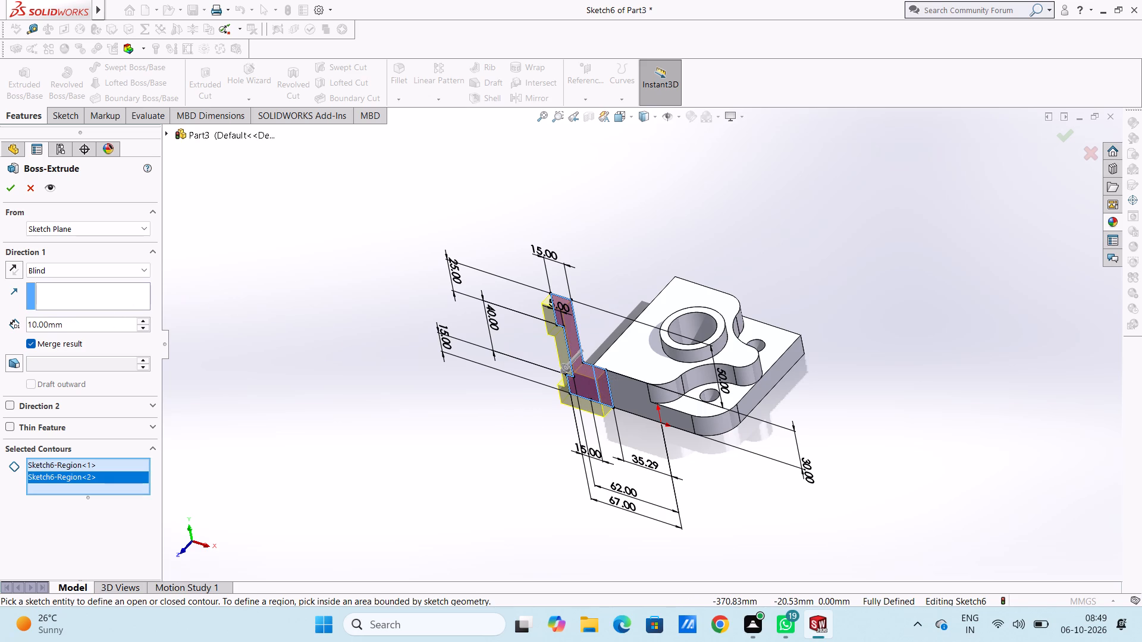
{"action": "double_click", "coordinate": [112, 319]}
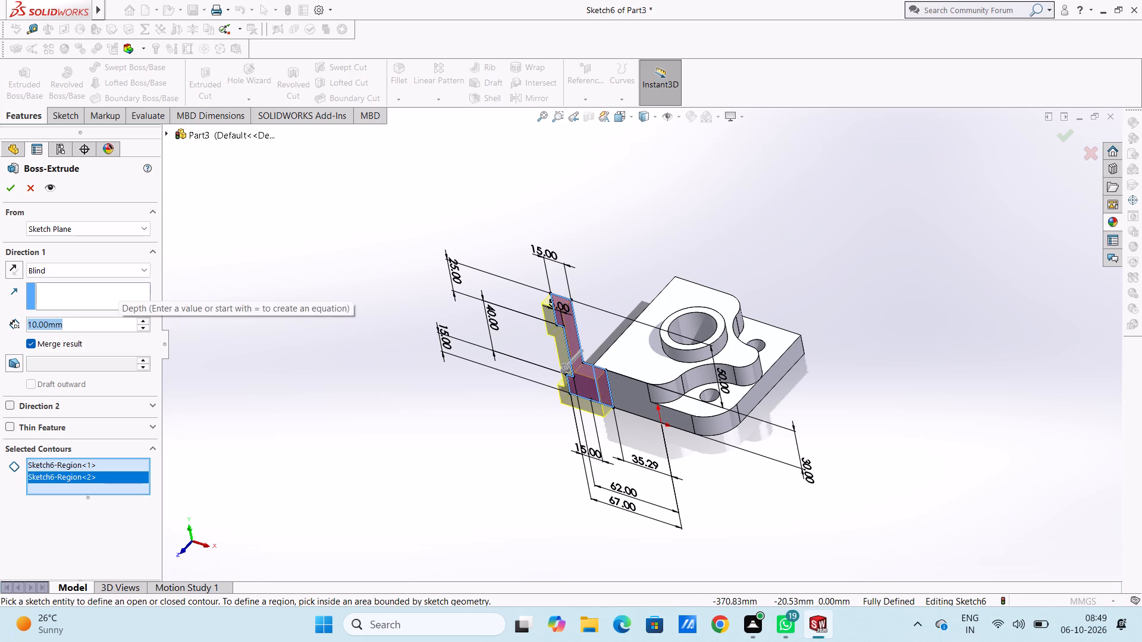
{"action": "type", "text": "90"}
{"action": "key", "text": "Return"}
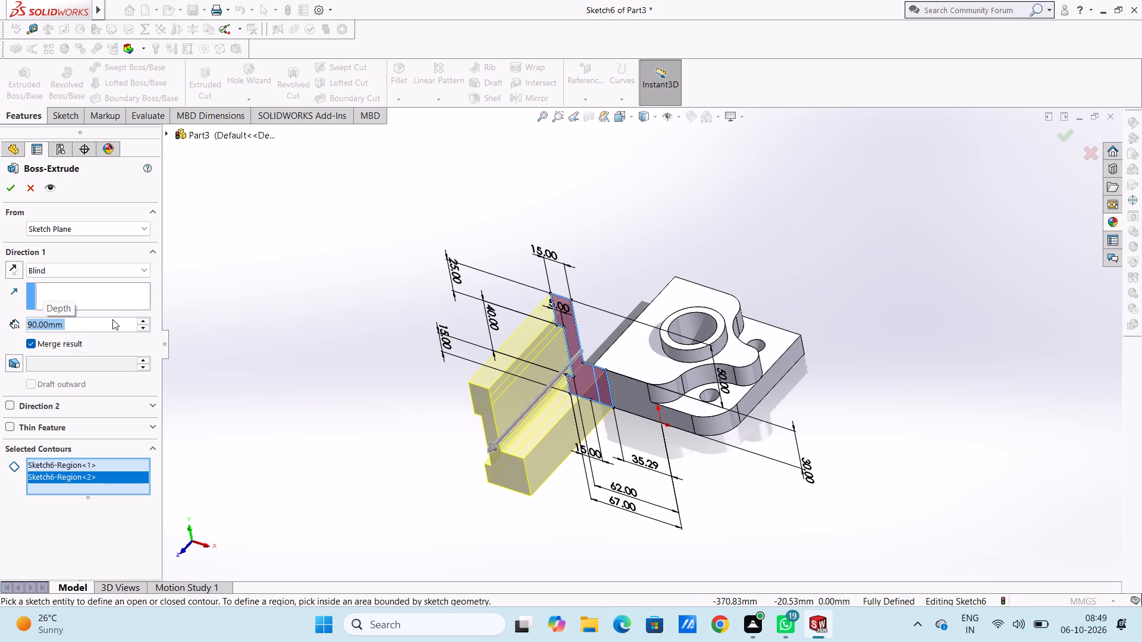
{"action": "left_click", "coordinate": [7, 266]}
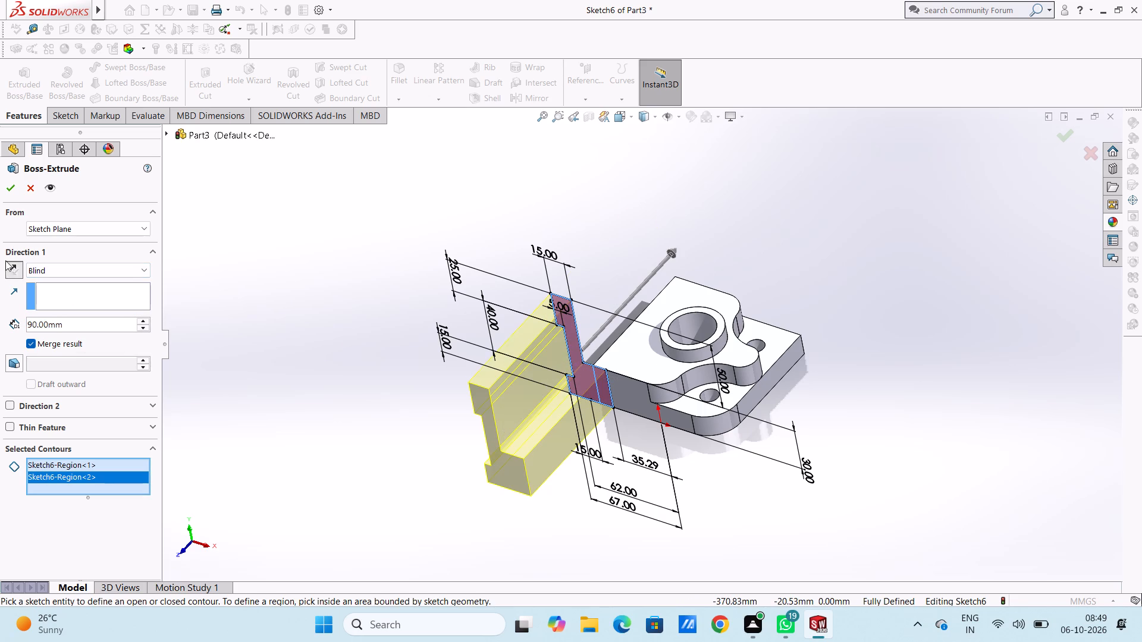
{"action": "left_click", "coordinate": [10, 188]}
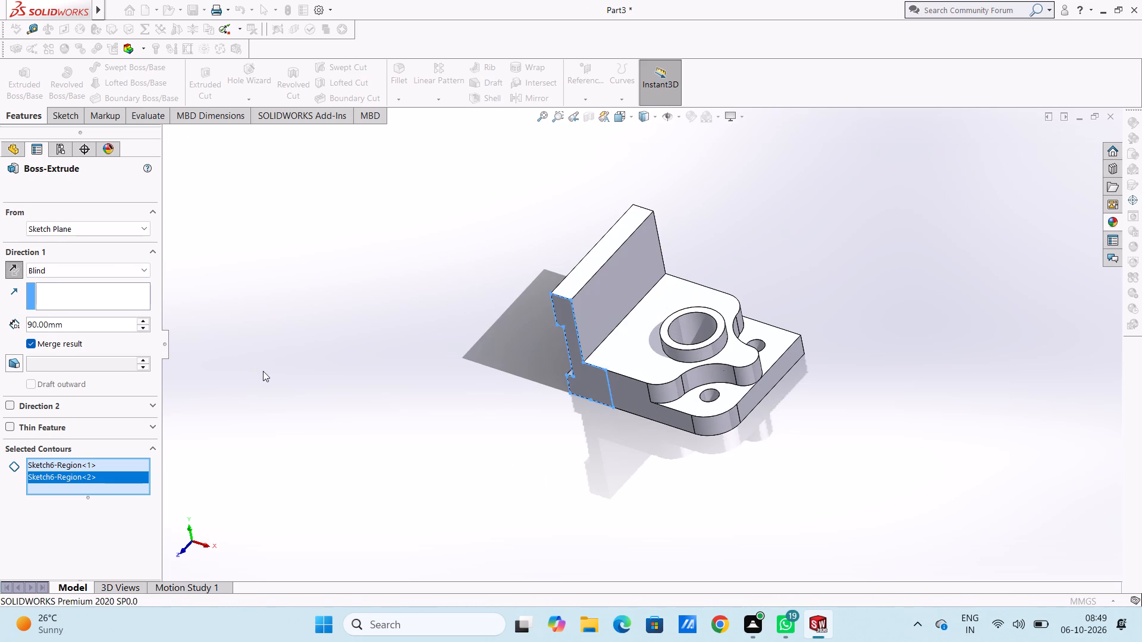
{"action": "left_click", "coordinate": [263, 371]}
Examine the extruded stepped side wall and its fit against the block and plate from several angles.
{"action": "middle_click_drag", "start_coordinate": [364, 417], "coordinate": [401, 340]}
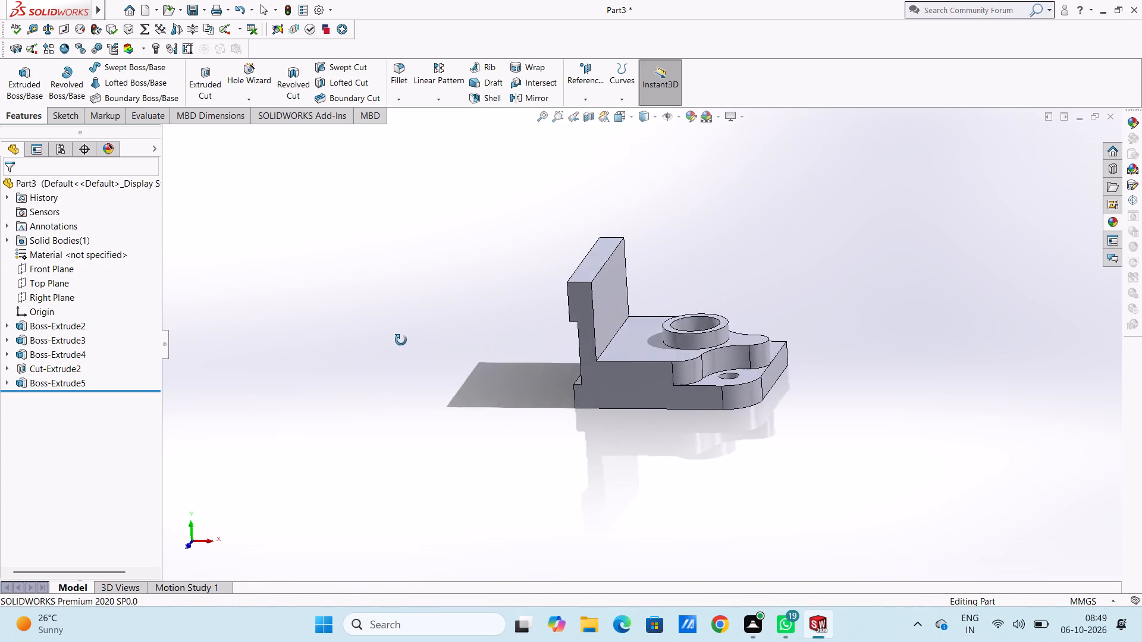
{"action": "middle_click_drag", "start_coordinate": [401, 340], "coordinate": [383, 409]}
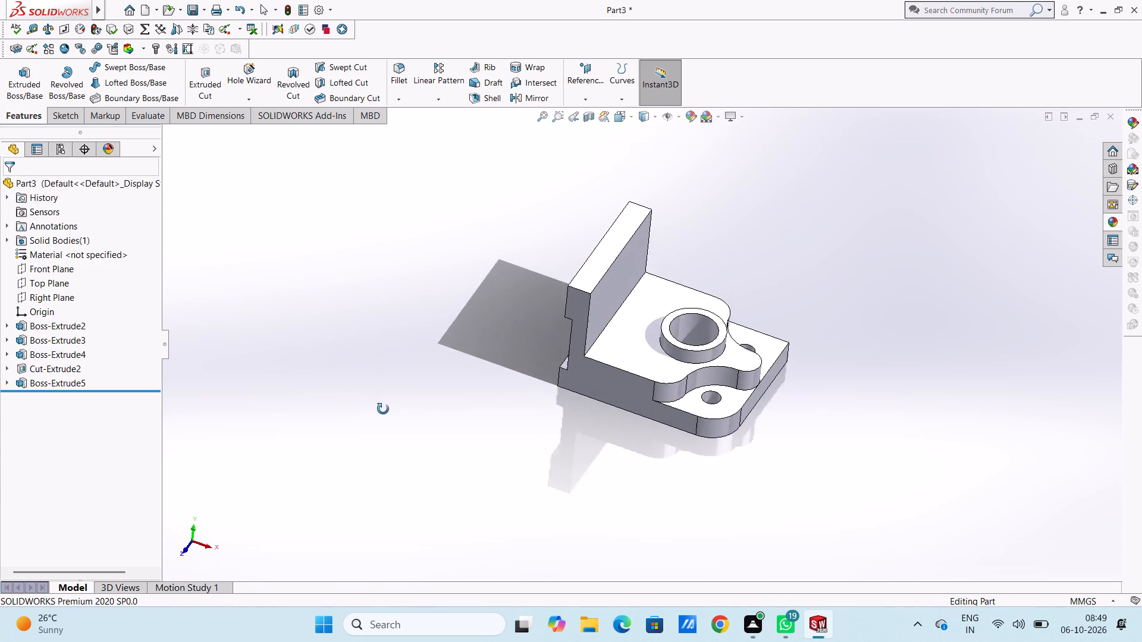
{"action": "middle_click_drag", "start_coordinate": [383, 409], "coordinate": [387, 377]}
{"action": "scroll", "coordinate": [480, 389], "scroll_direction": "up", "scroll_amount": 2}
{"action": "middle_click_drag", "start_coordinate": [481, 389], "coordinate": [506, 294]}
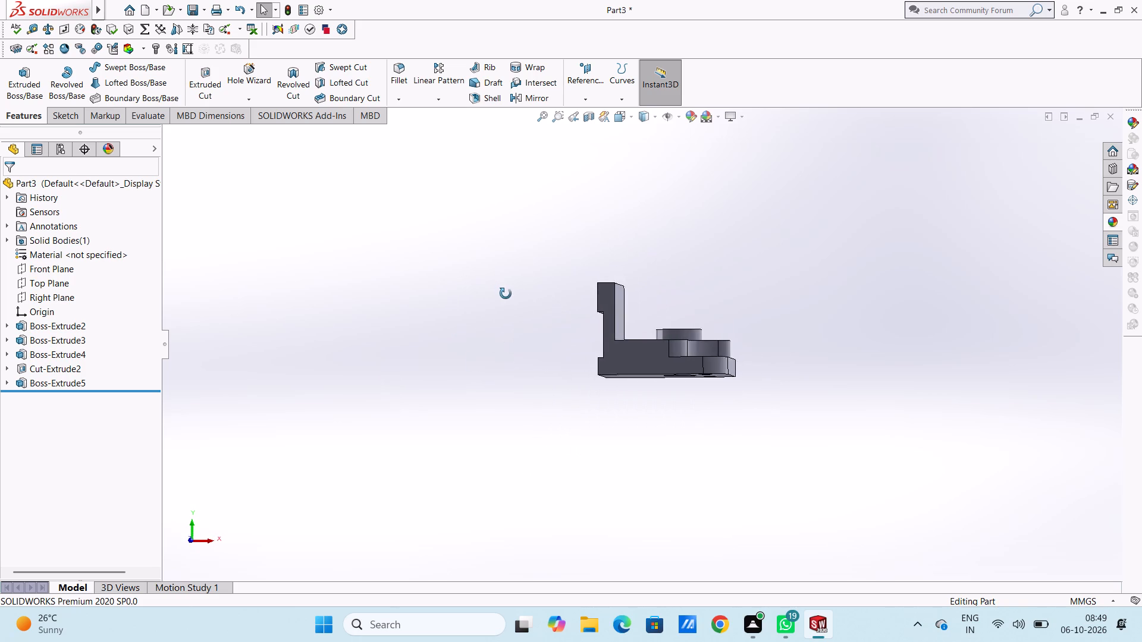
{"action": "middle_click_drag", "start_coordinate": [506, 294], "coordinate": [509, 297]}
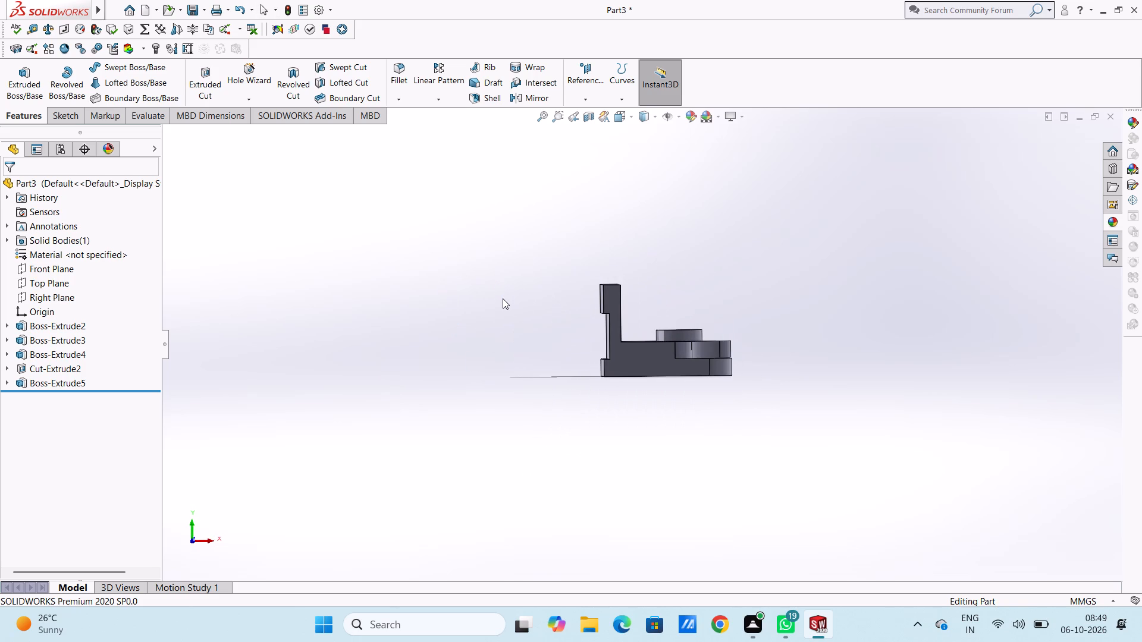
{"action": "middle_click_drag", "start_coordinate": [509, 339], "coordinate": [488, 342]}
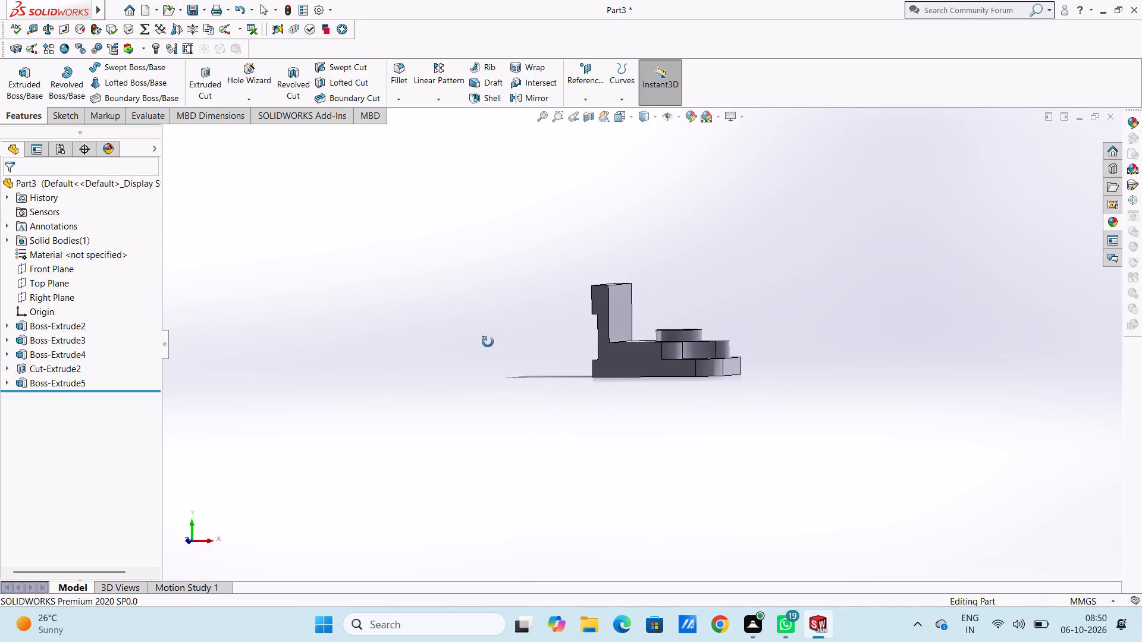
{"action": "middle_click_drag", "start_coordinate": [488, 342], "coordinate": [471, 446]}
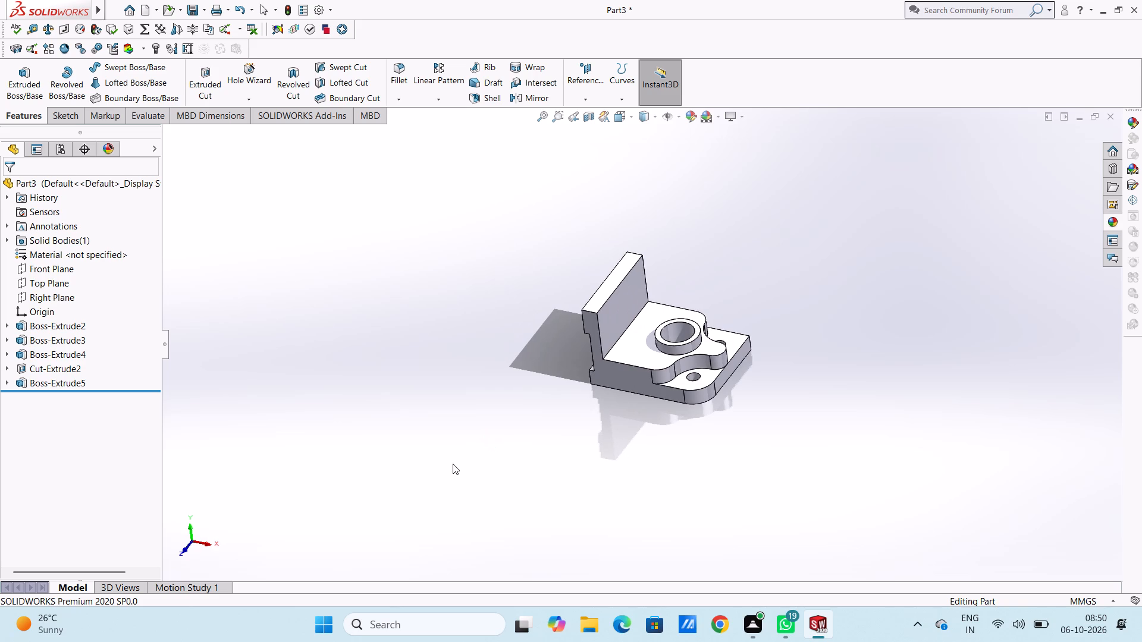
Create a reference plane at 0 mm offset from the Front Plane, through the middle of the part.
{"action": "key", "text": "5"}
{"action": "key", "text": "ctrl+5"}
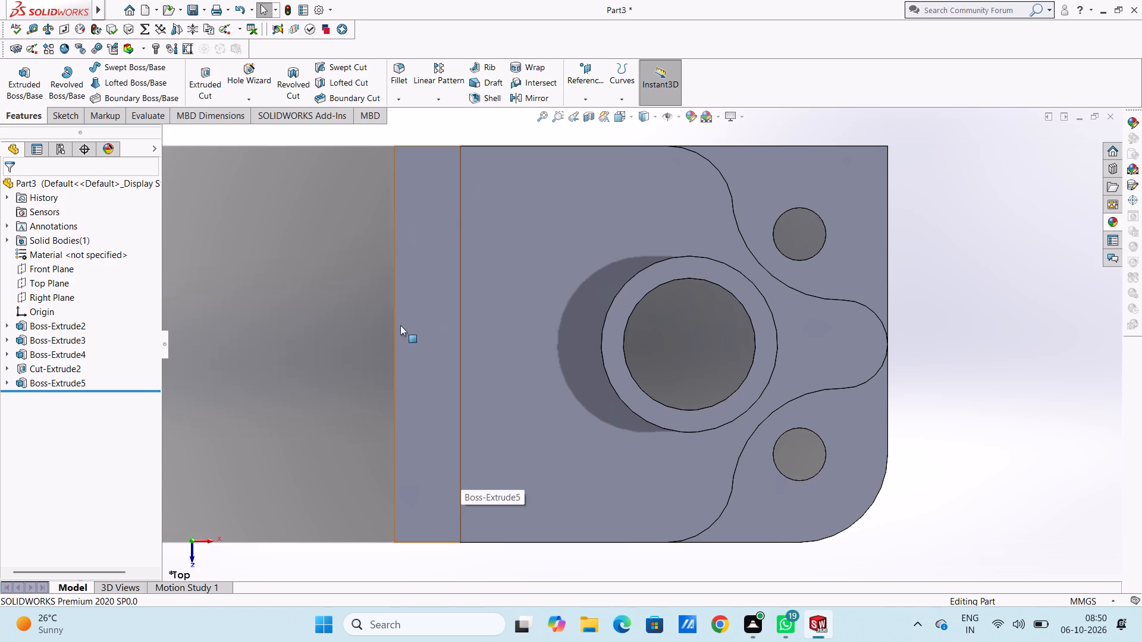
{"action": "left_click", "coordinate": [578, 72]}
{"action": "left_click", "coordinate": [592, 114]}
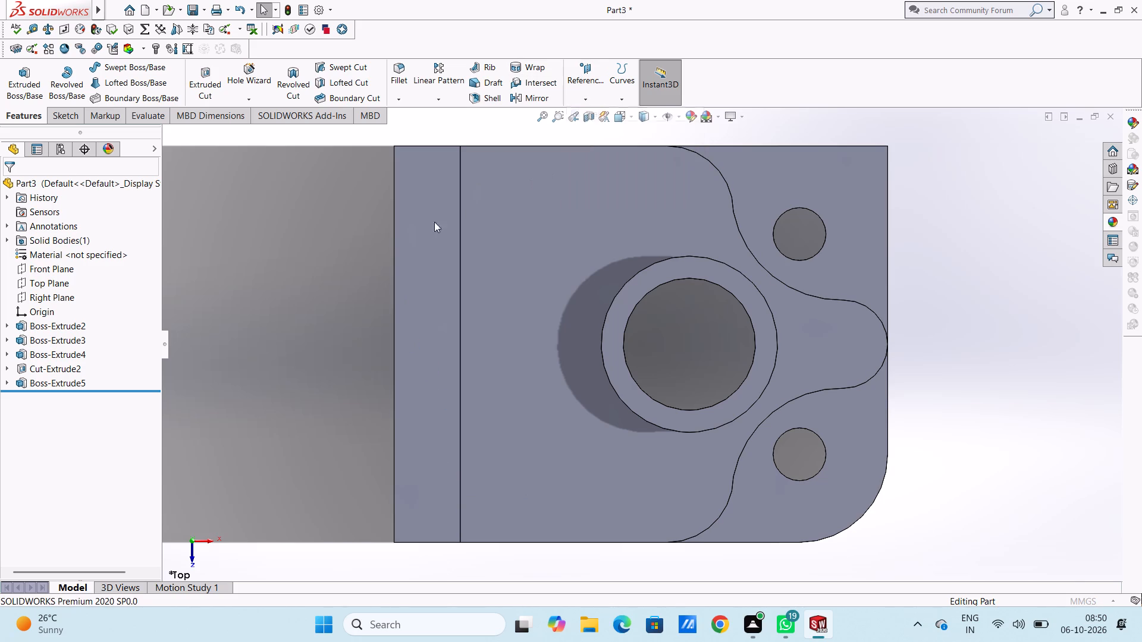
{"action": "scroll", "coordinate": [416, 238], "scroll_direction": "up", "scroll_amount": 5}
{"action": "scroll", "coordinate": [643, 361], "scroll_direction": "down", "scroll_amount": 1}
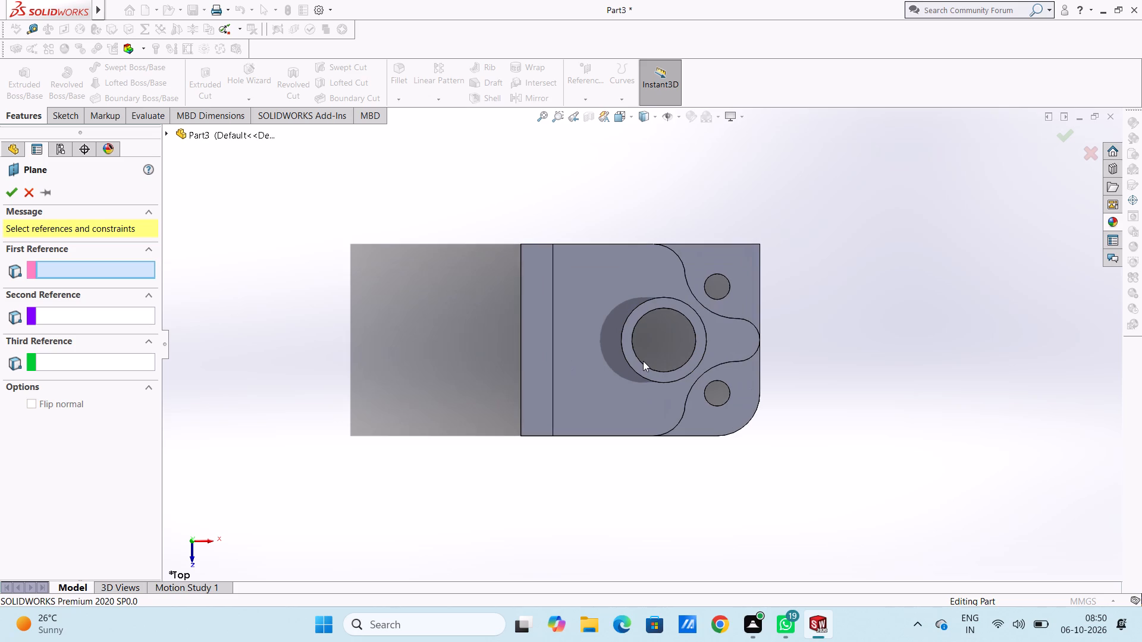
{"action": "left_click", "coordinate": [215, 134]}
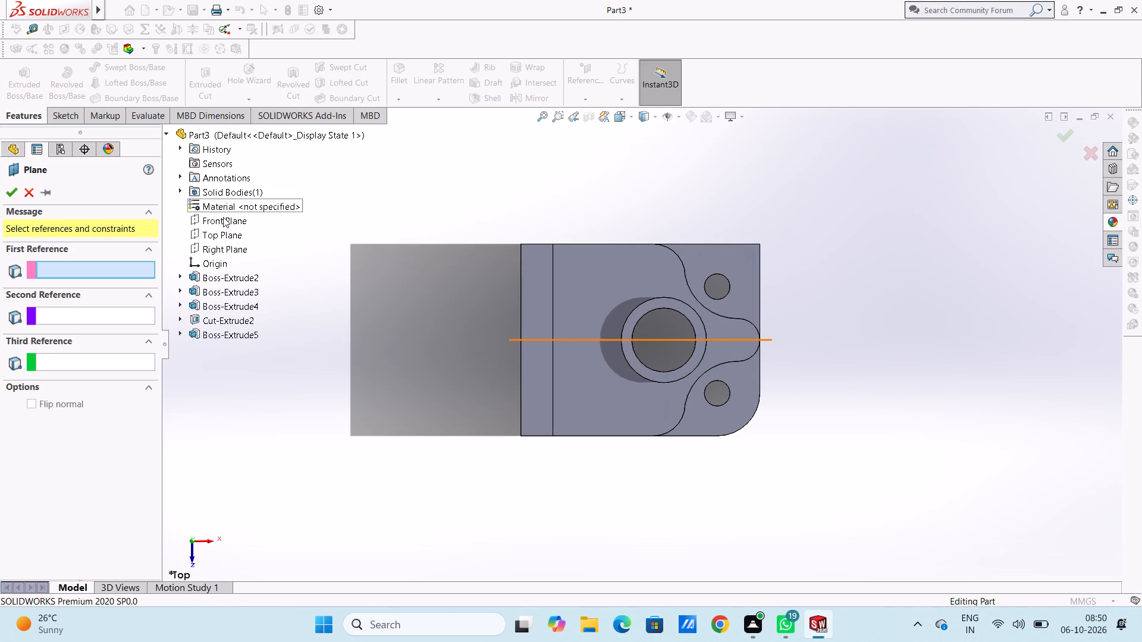
{"action": "left_click", "coordinate": [225, 220]}
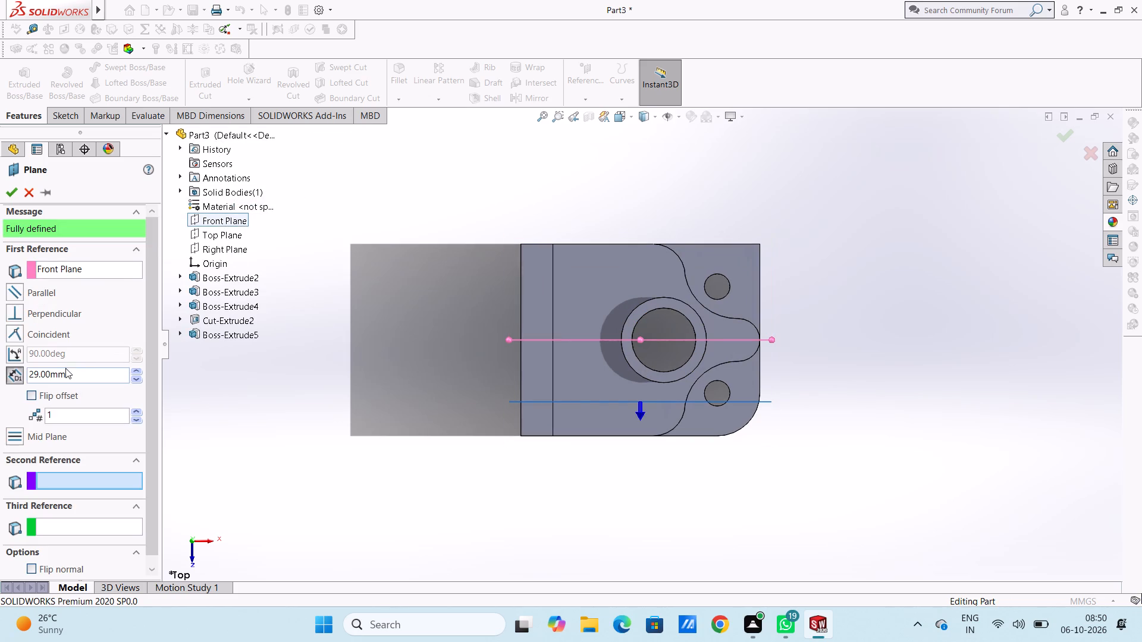
{"action": "double_click", "coordinate": [80, 366]}
{"action": "double_click", "coordinate": [81, 372]}
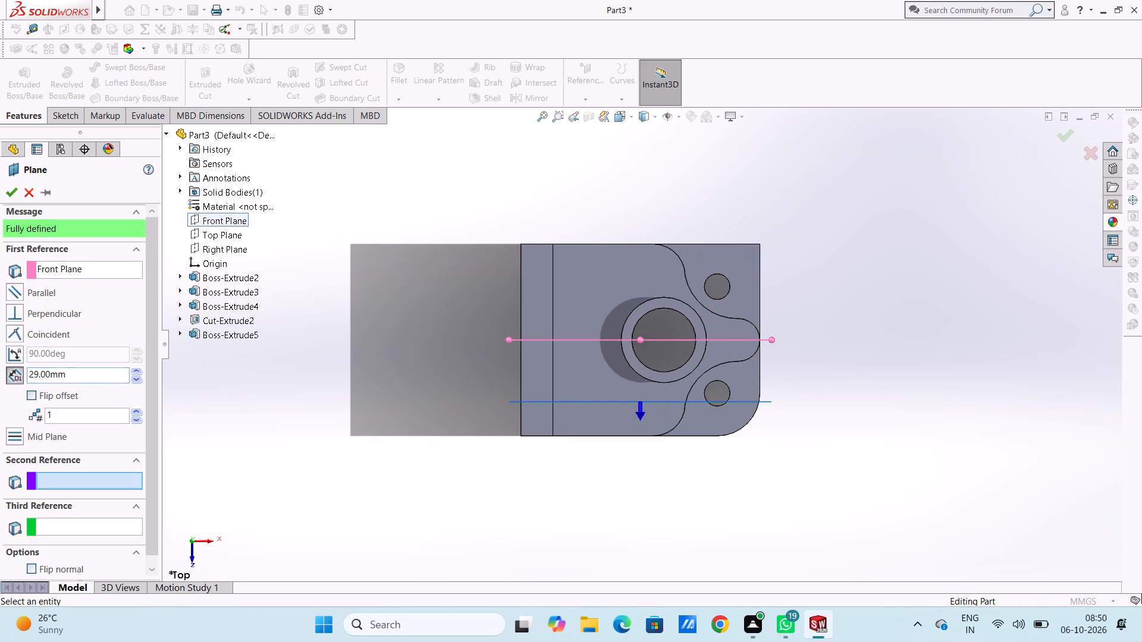
{"action": "key", "text": "0"}
{"action": "key", "text": "Return"}
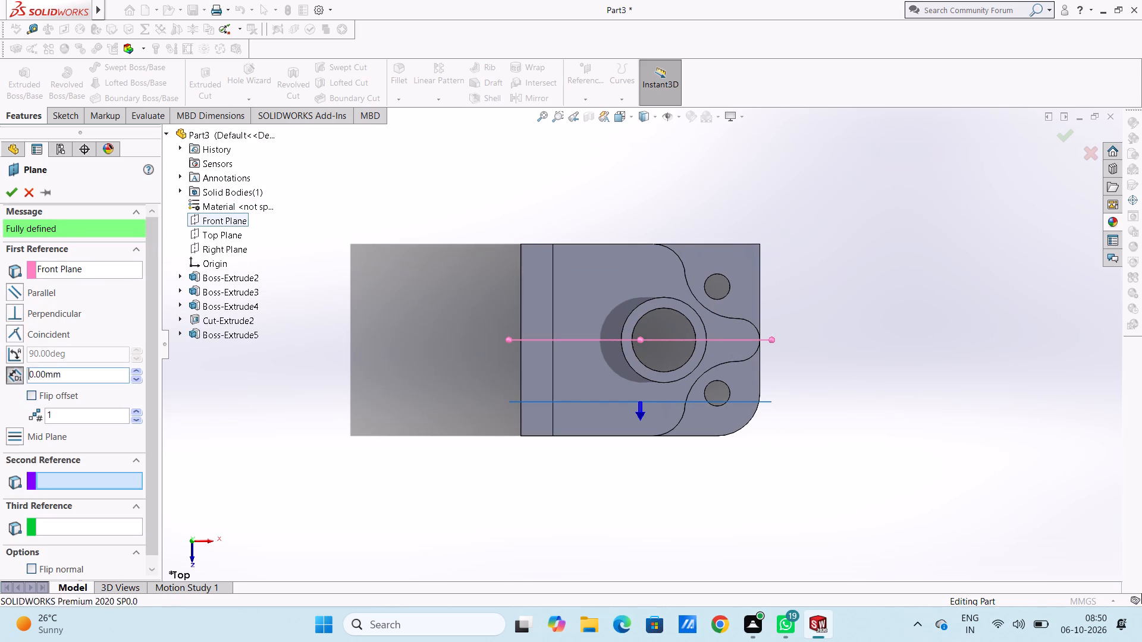
{"action": "left_click", "coordinate": [13, 189]}
{"action": "left_click", "coordinate": [310, 326]}
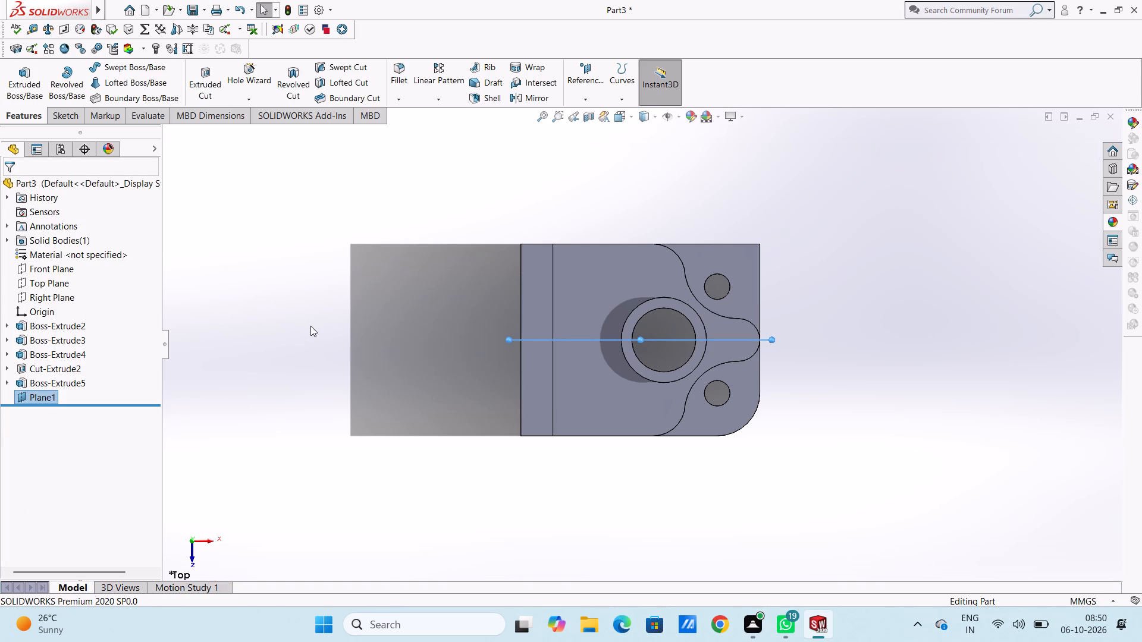
Start a new sketch on the reference plane that runs through the middle of the part.
{"action": "key", "text": "ctrl+1"}
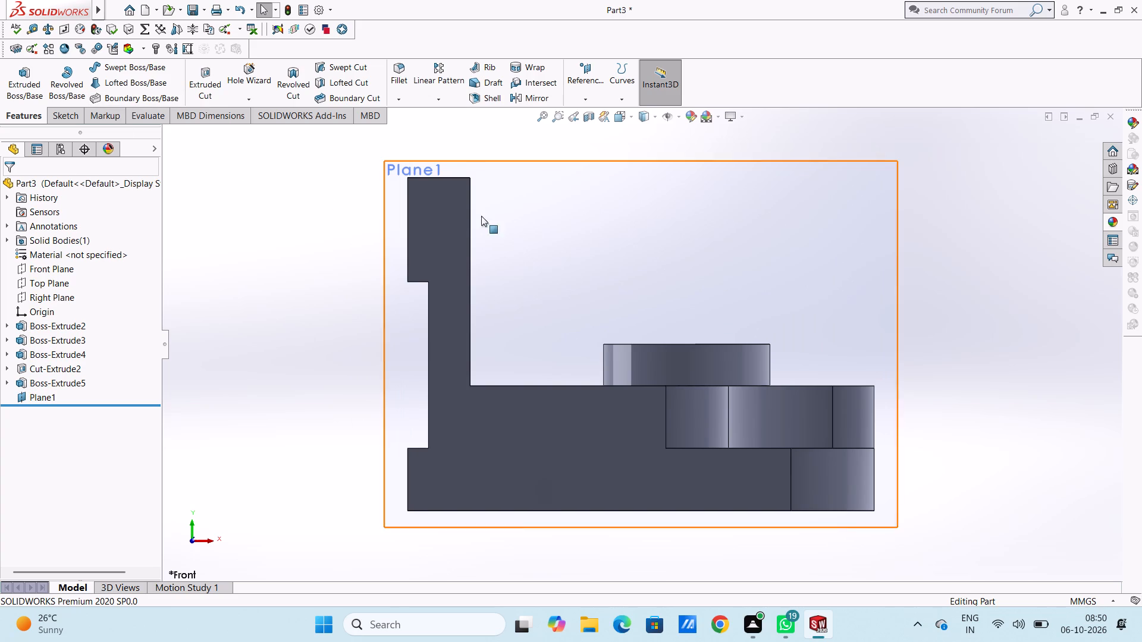
{"action": "left_click", "coordinate": [608, 220]}
{"action": "left_click", "coordinate": [662, 190]}
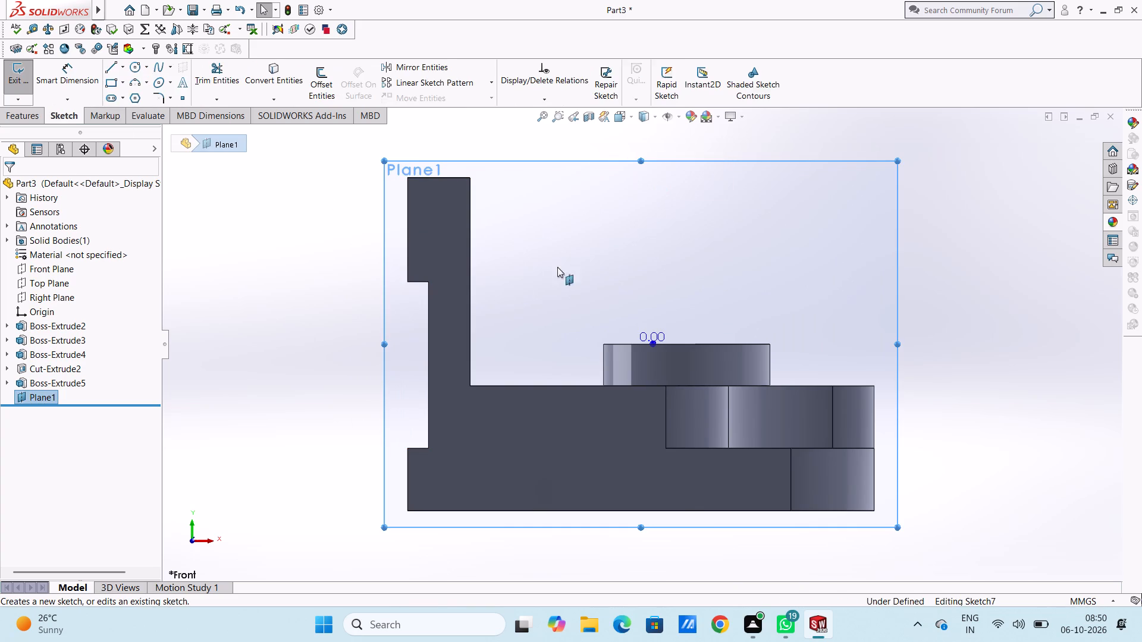
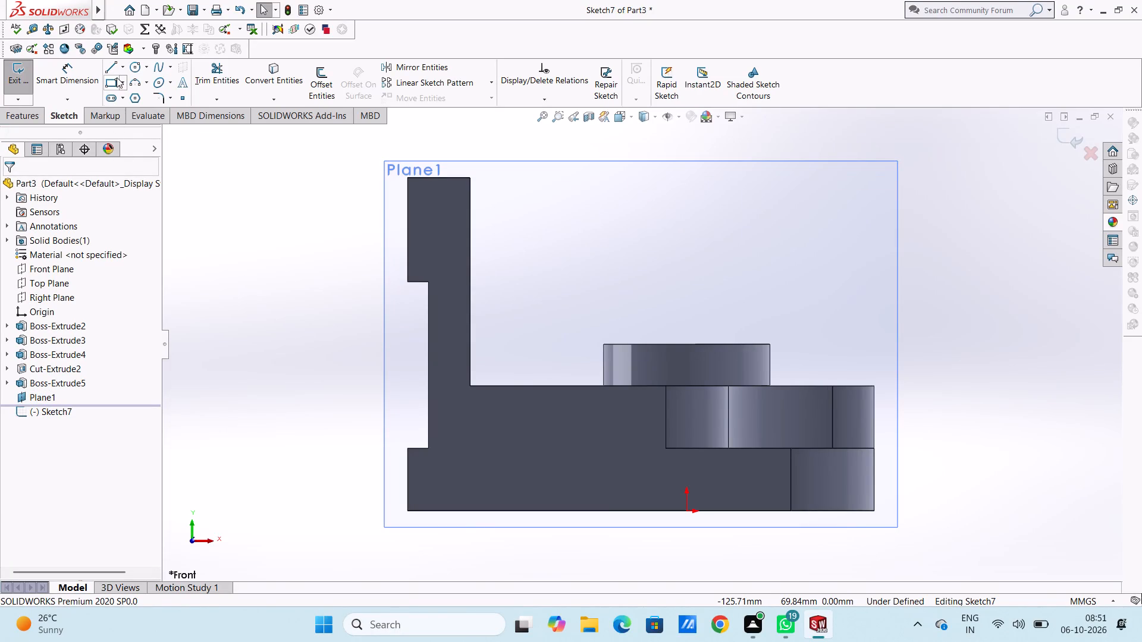
Sketch a 25 mm vertical line up the wall's inner face from the block corner, with a 12 mm horizontal line from its upper end.
{"action": "left_click", "coordinate": [106, 65]}
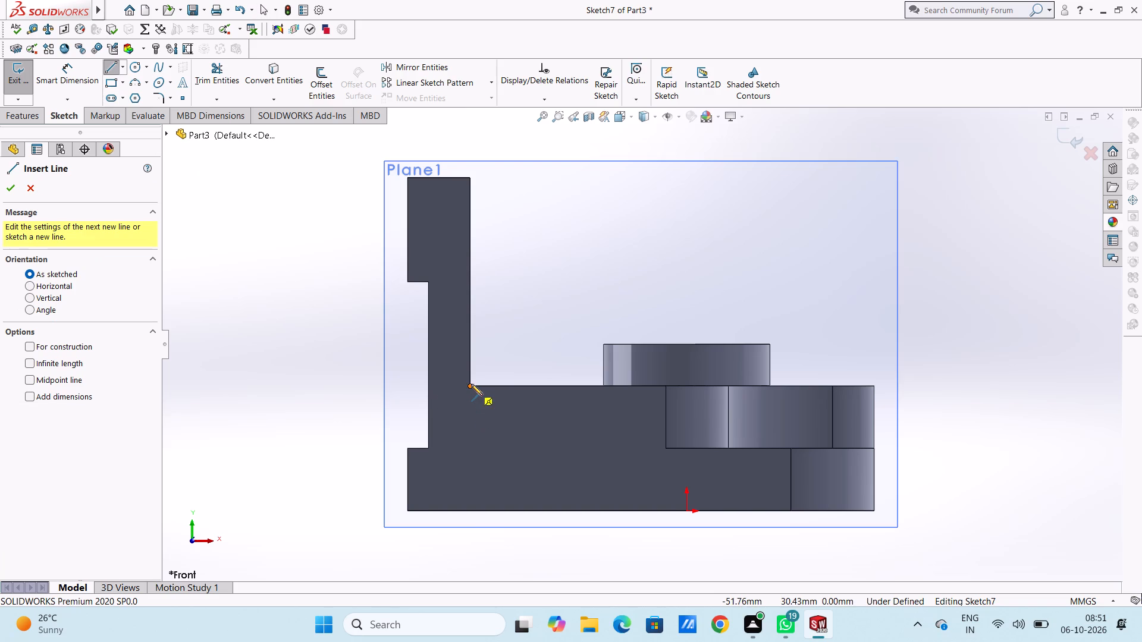
{"action": "left_click", "coordinate": [471, 383]}
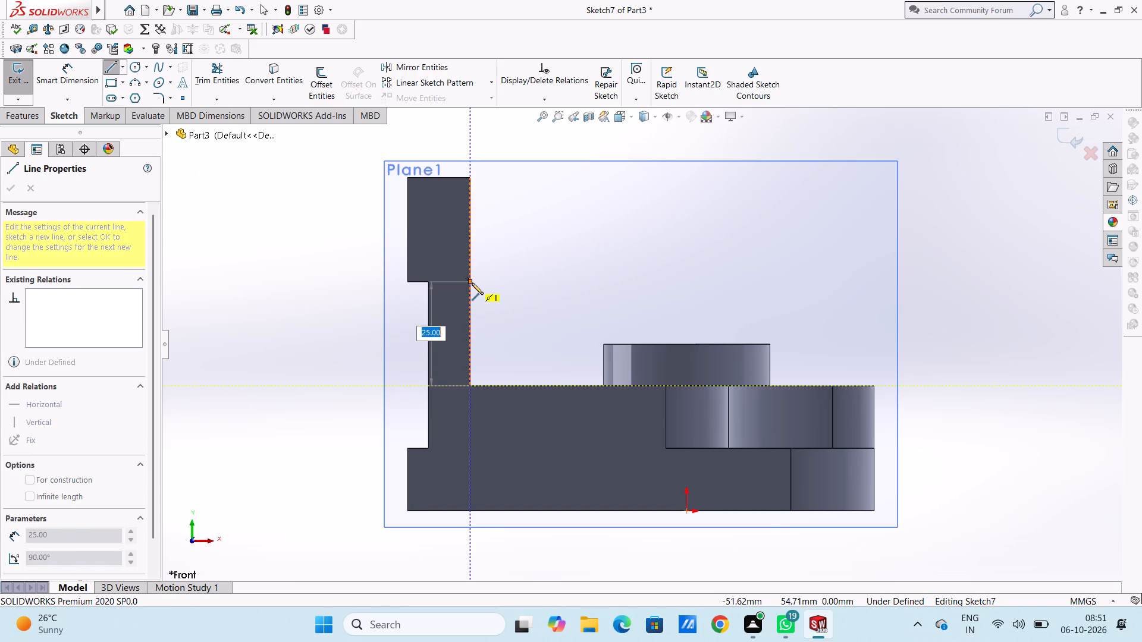
{"action": "left_click", "coordinate": [472, 283]}
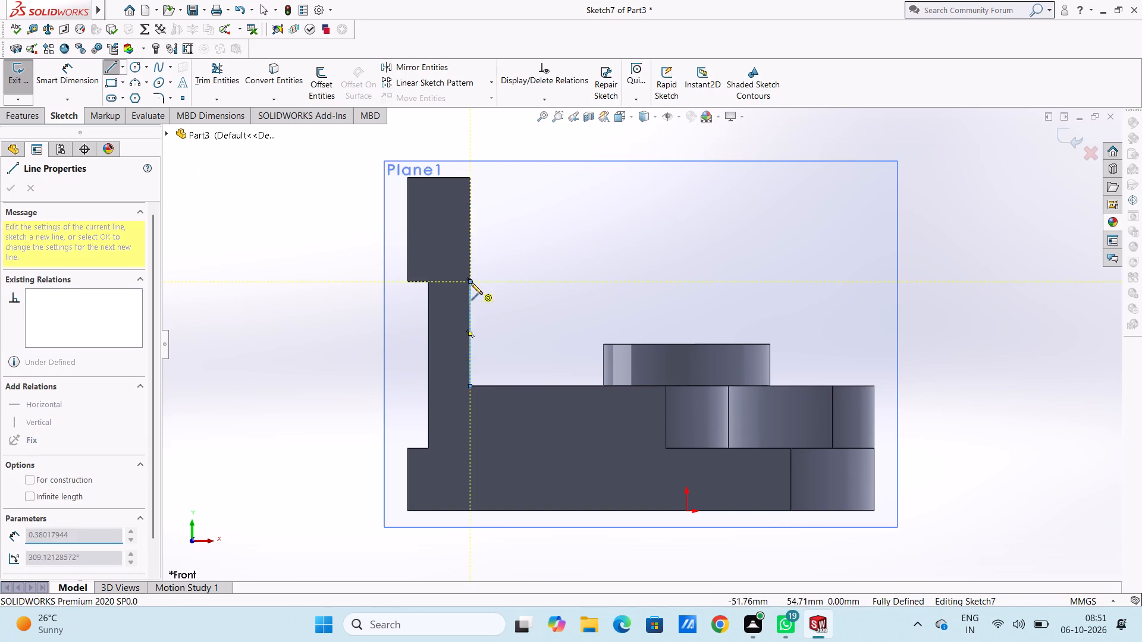
{"action": "type", "text": "12"}
{"action": "key", "text": "Return"}
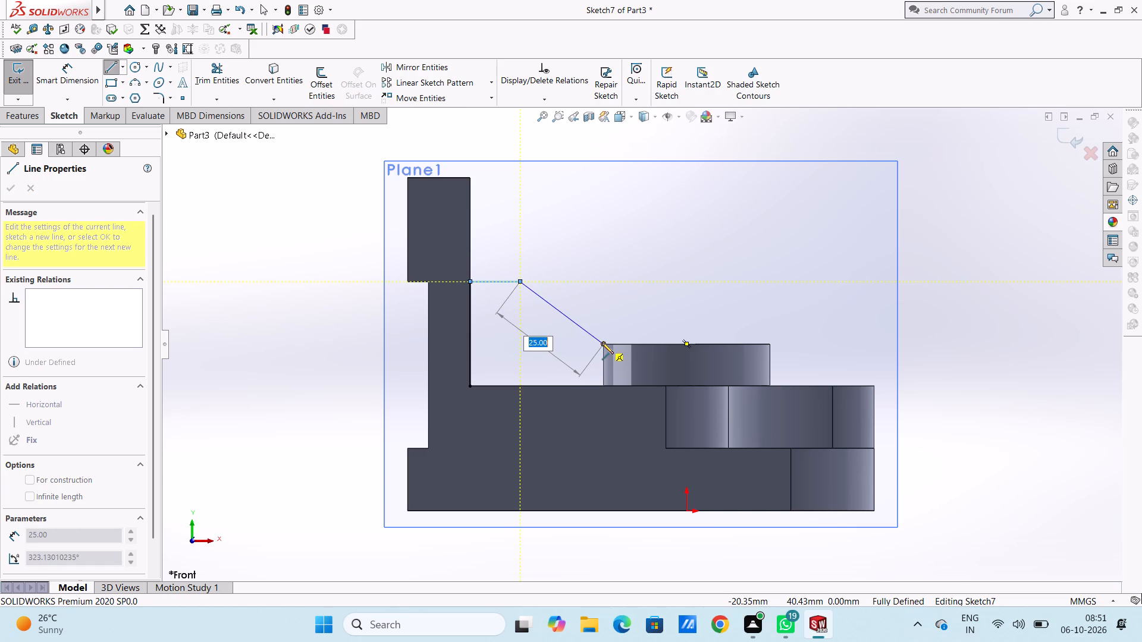
{"action": "key", "text": "Escape"}
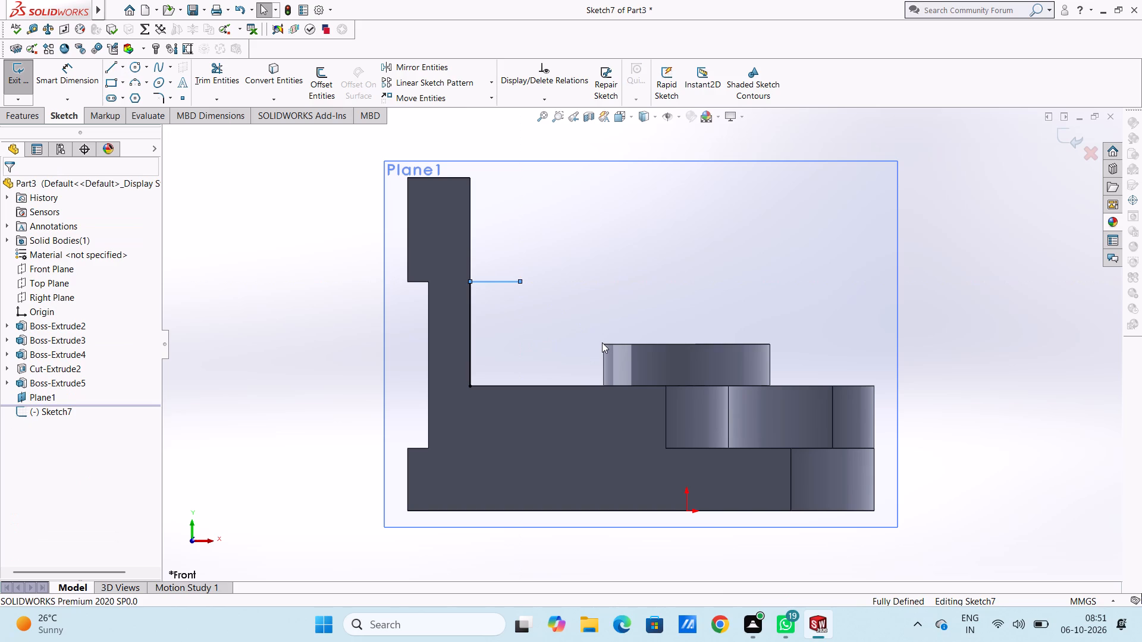
{"action": "key", "text": "Escape"}
{"action": "key", "text": "Escape"}
Delete the vertical sketch line along the side wall's inner face.
{"action": "left_click", "coordinate": [470, 324]}
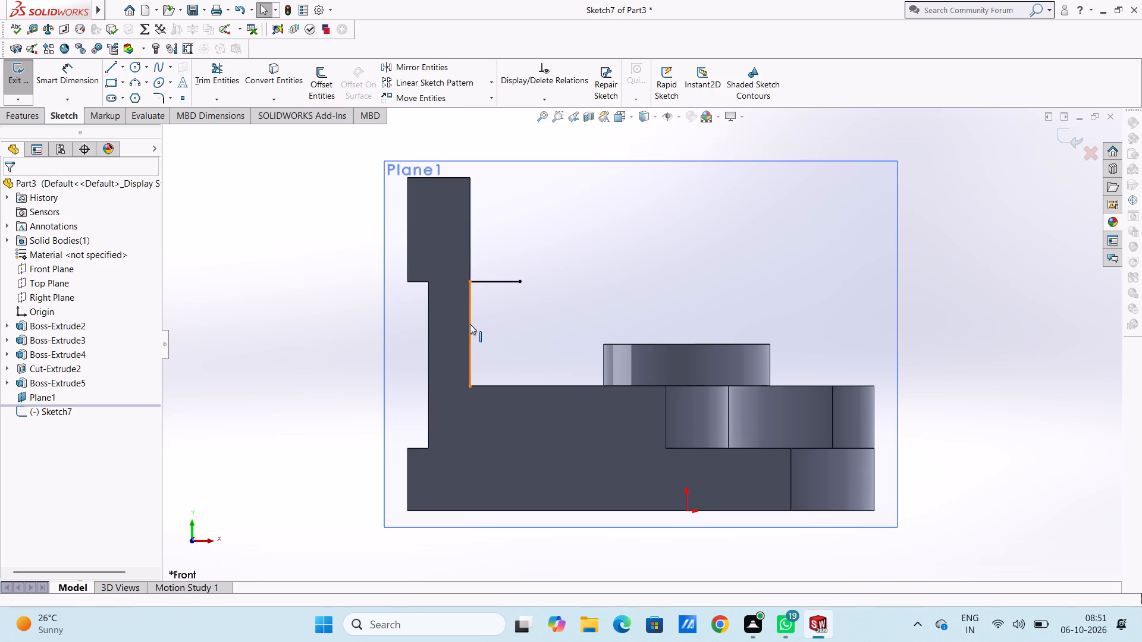
{"action": "key", "text": "Delete"}
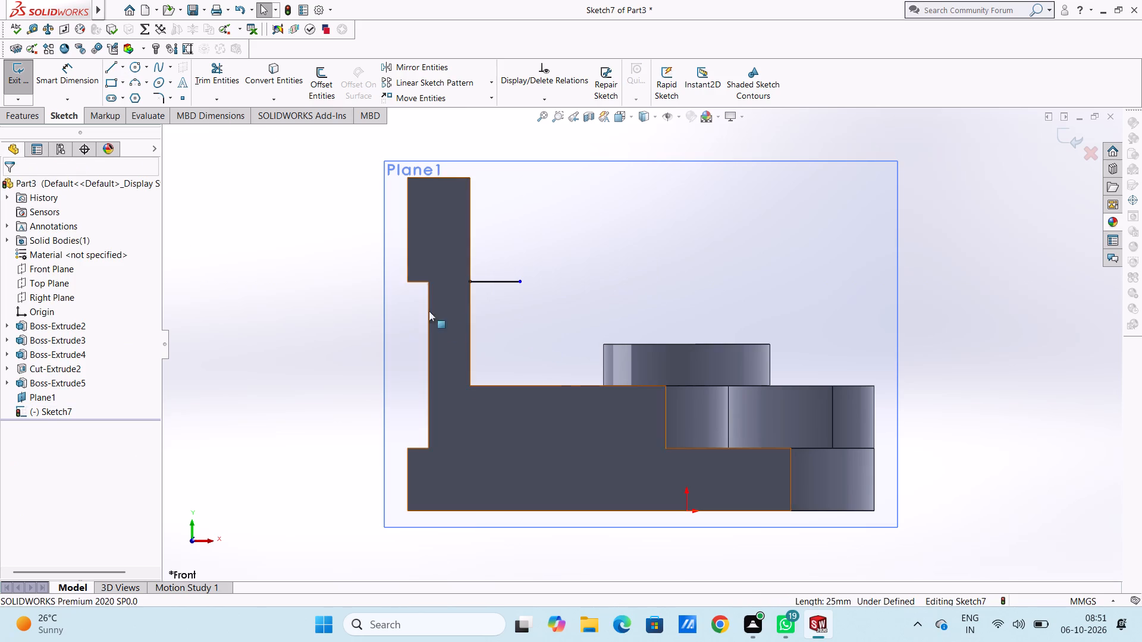
Sketch a sloping line about 27 mm long from the horizontal line's free end down to the boss's top edge.
{"action": "left_click", "coordinate": [114, 70]}
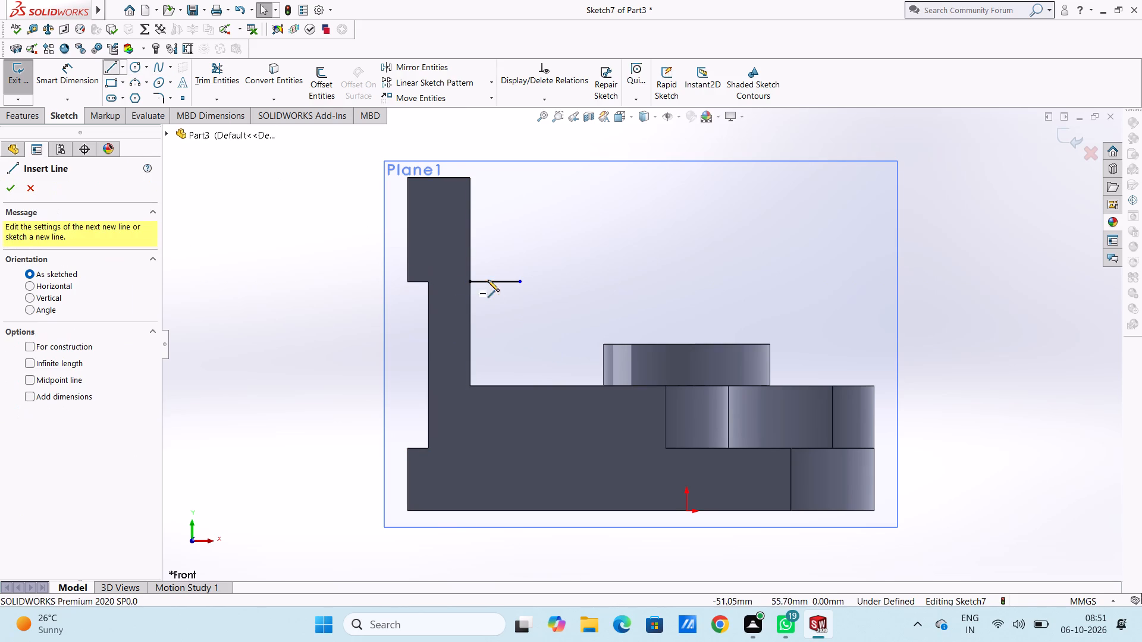
{"action": "left_click", "coordinate": [519, 284]}
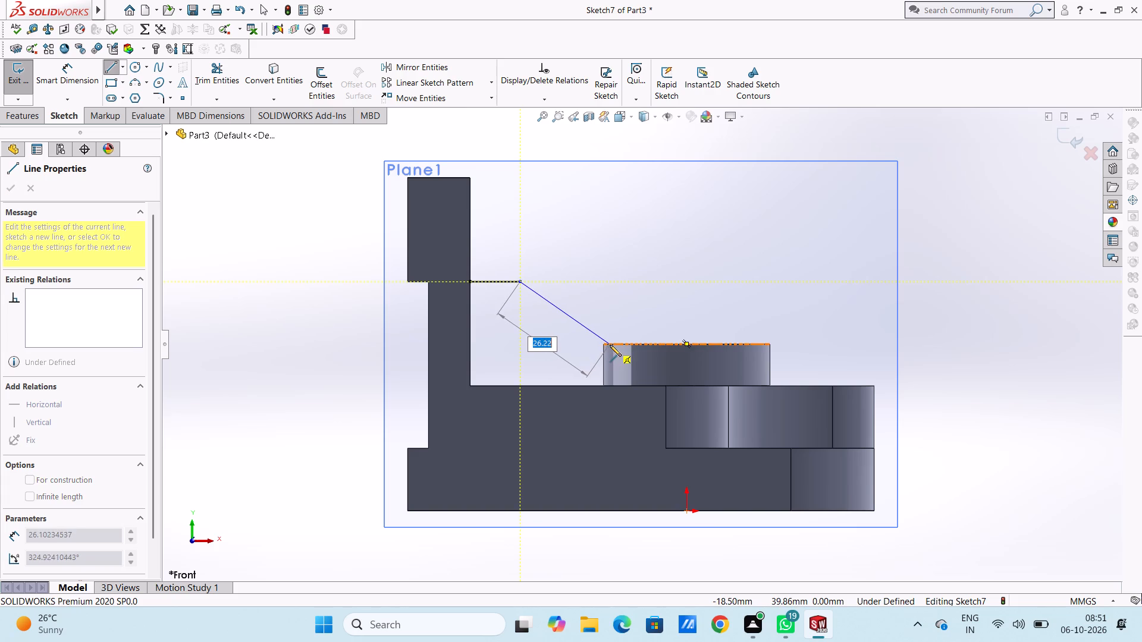
{"action": "left_click", "coordinate": [613, 342]}
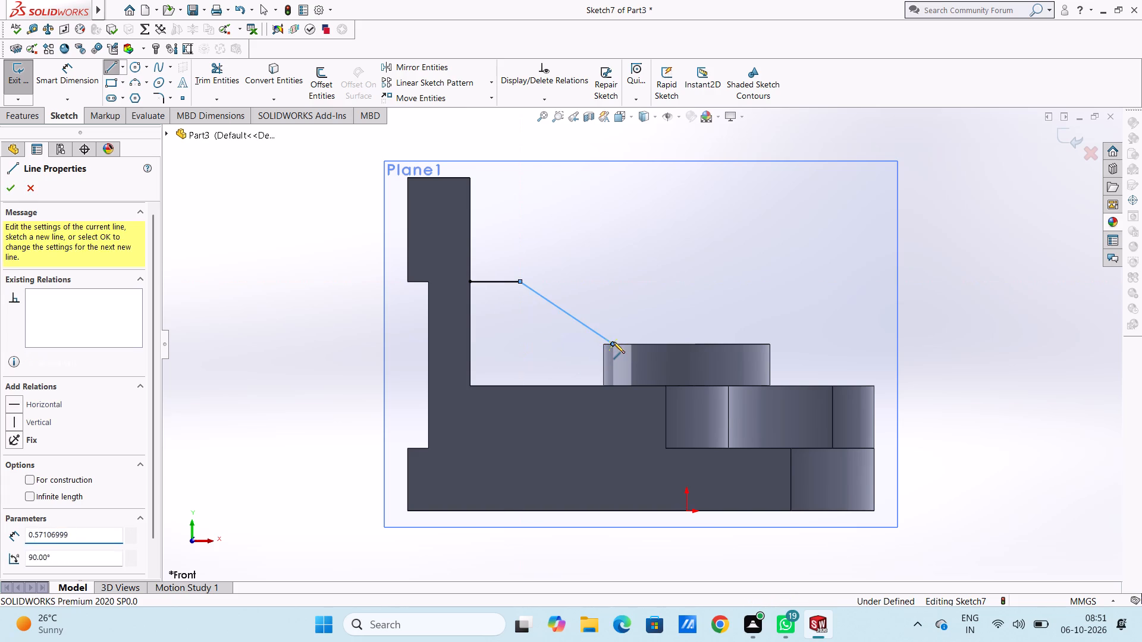
{"action": "key", "text": "Escape"}
{"action": "key", "text": "Escape"}
{"action": "key", "text": "Escape"}
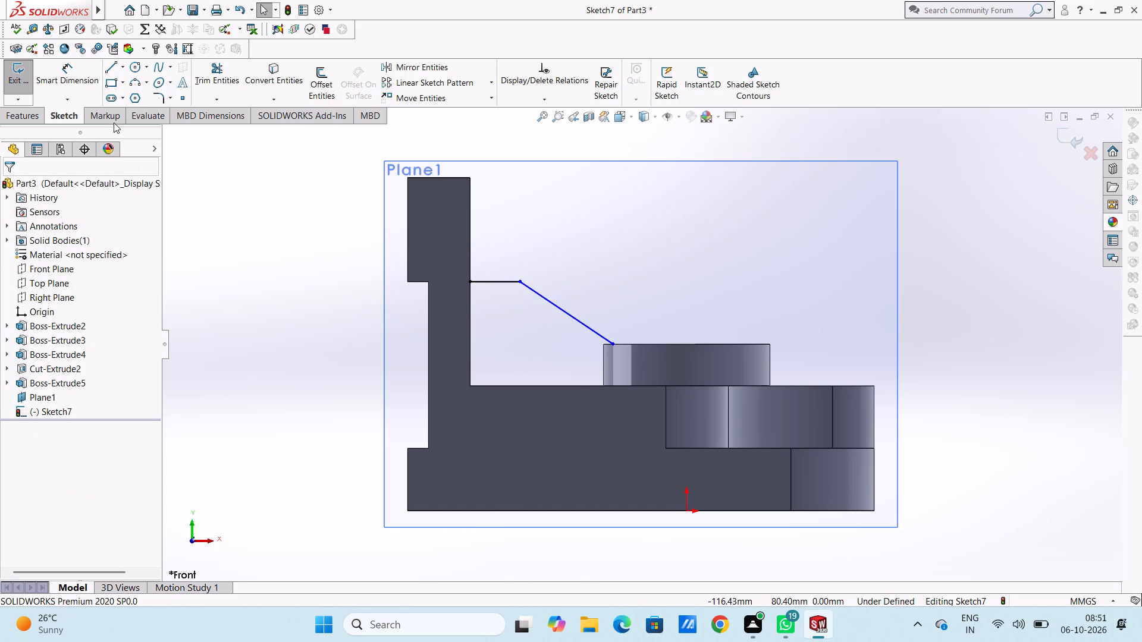
Dimension the horizontal sketch line's length as 12 mm.
{"action": "left_click", "coordinate": [59, 72]}
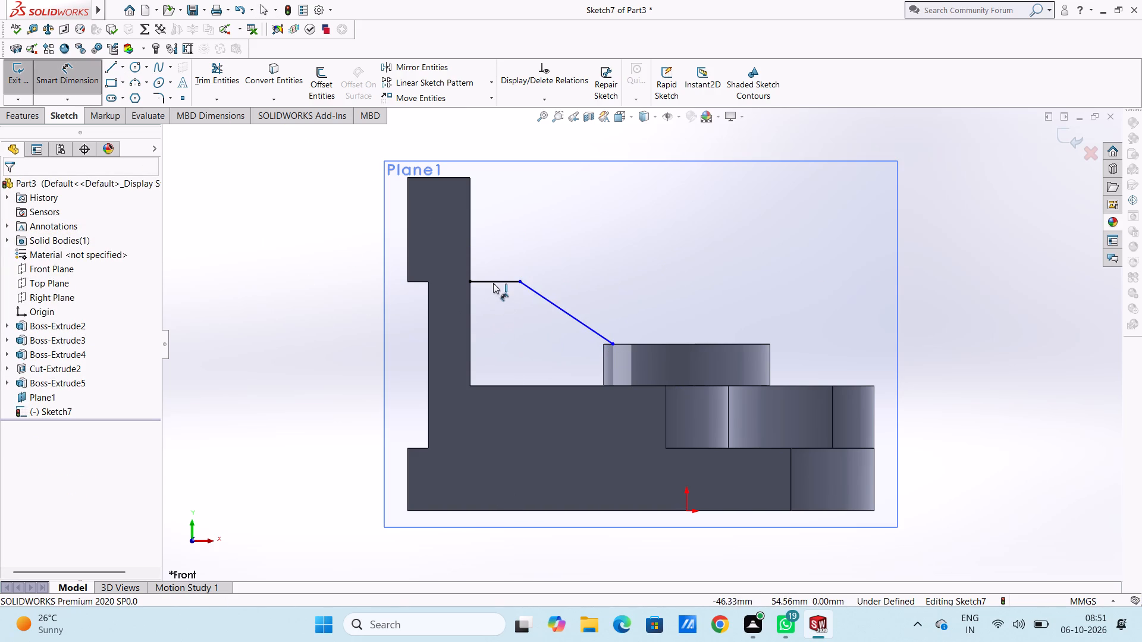
{"action": "left_click", "coordinate": [493, 282]}
{"action": "left_click", "coordinate": [493, 237]}
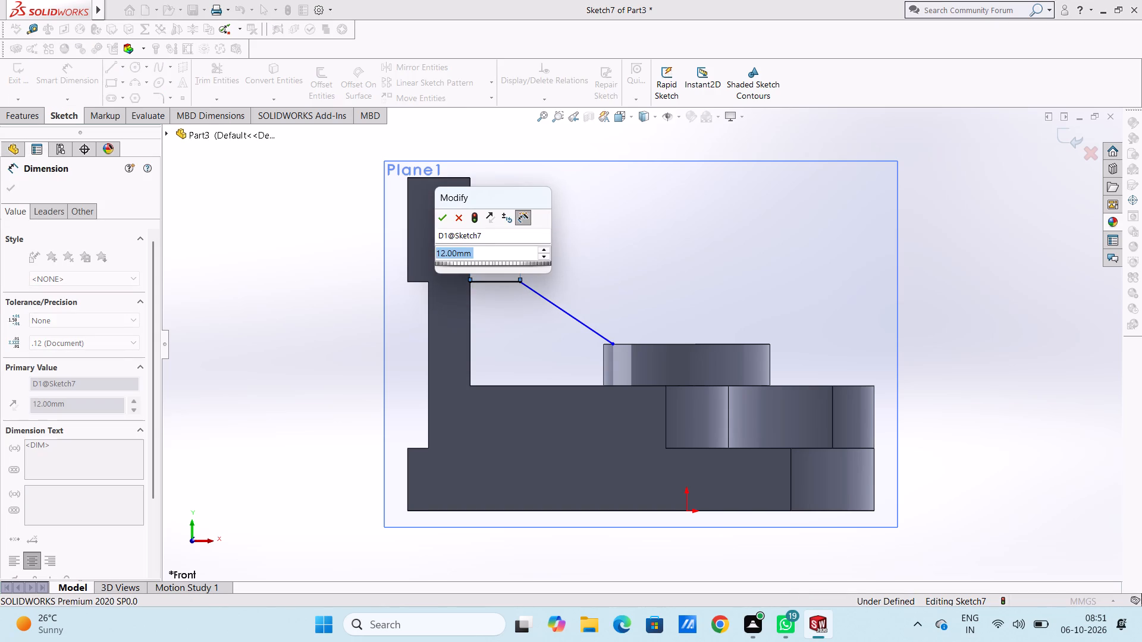
{"action": "left_click", "coordinate": [442, 217]}
{"action": "left_click", "coordinate": [364, 250]}
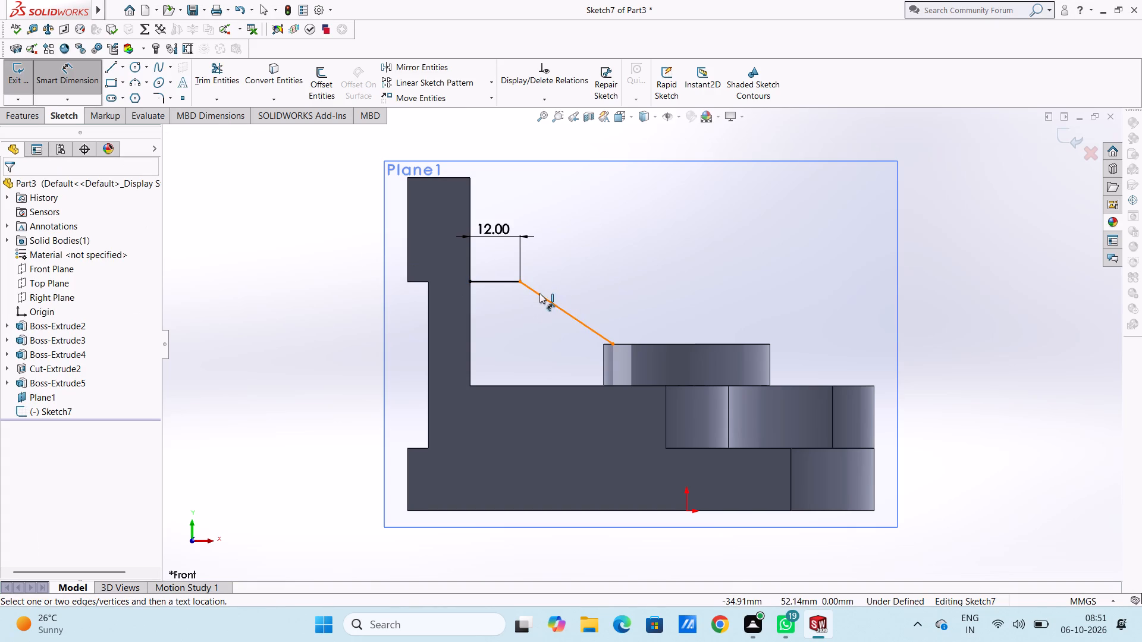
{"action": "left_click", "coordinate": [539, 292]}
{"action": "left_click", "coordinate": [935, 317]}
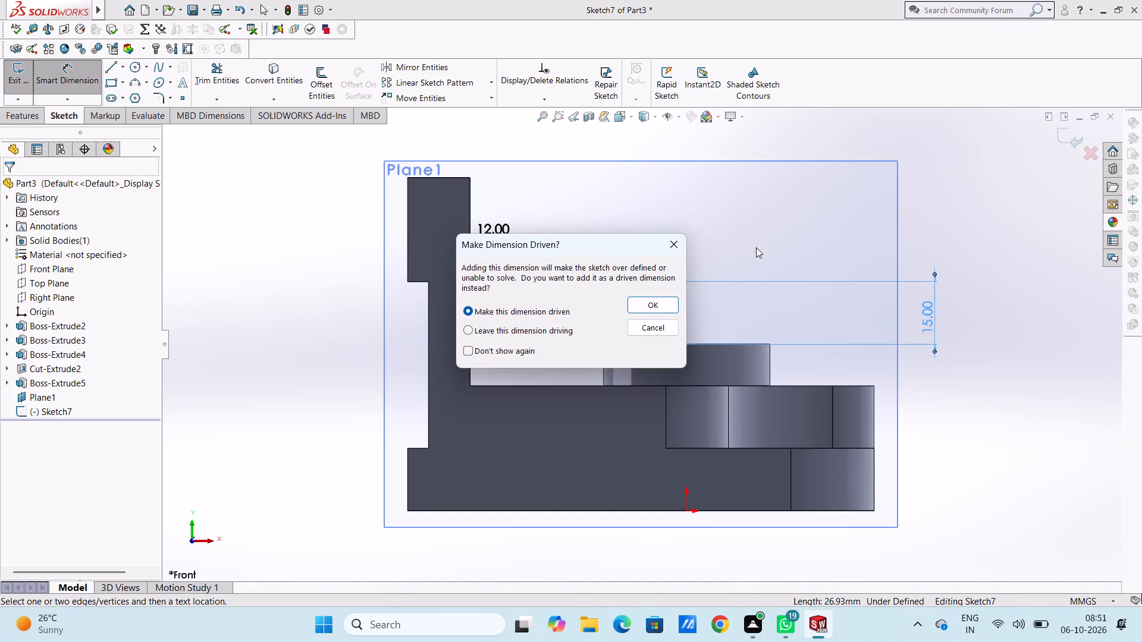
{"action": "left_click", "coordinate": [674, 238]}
Dimension the horizontal span of the sloping line between its two endpoints.
{"action": "left_click", "coordinate": [570, 313]}
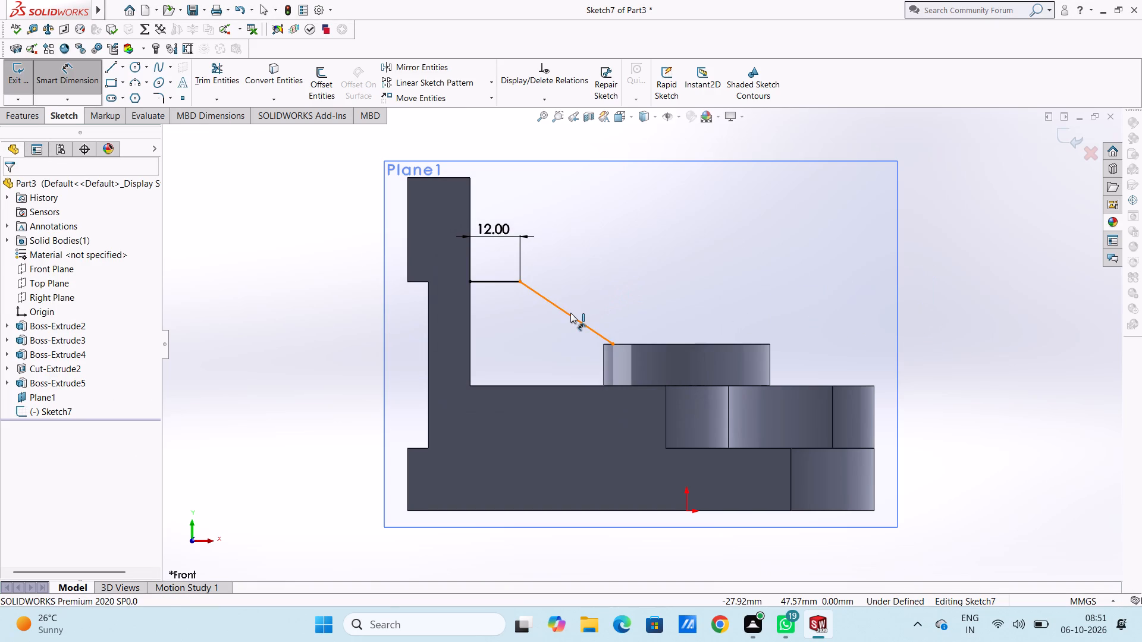
{"action": "left_click", "coordinate": [560, 437]}
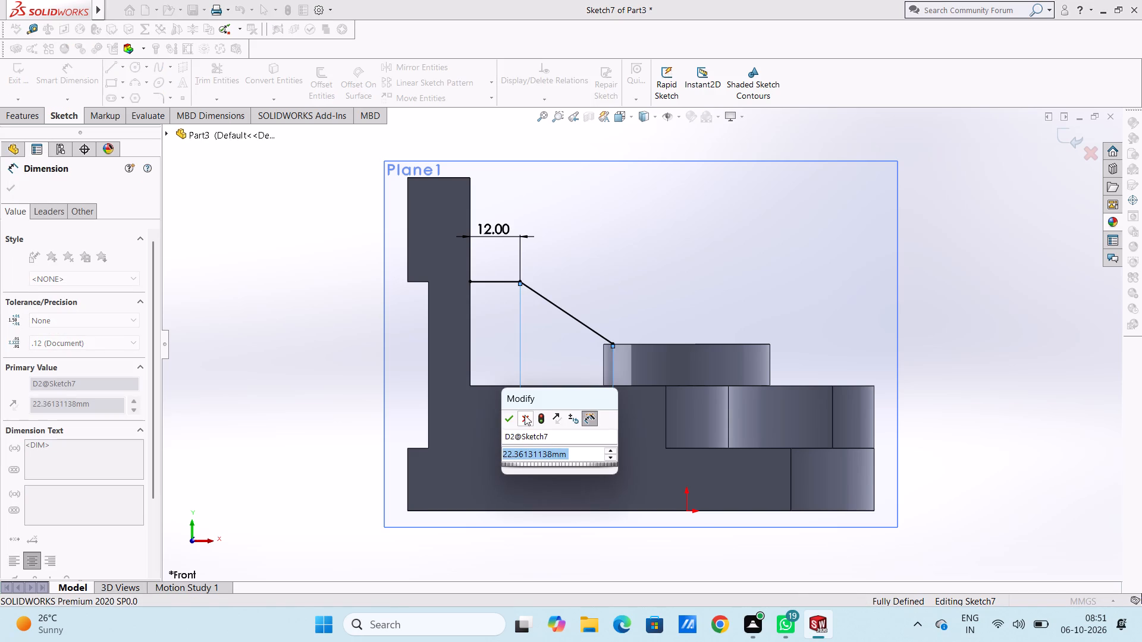
{"action": "left_click", "coordinate": [508, 420]}
{"action": "left_click", "coordinate": [352, 399]}
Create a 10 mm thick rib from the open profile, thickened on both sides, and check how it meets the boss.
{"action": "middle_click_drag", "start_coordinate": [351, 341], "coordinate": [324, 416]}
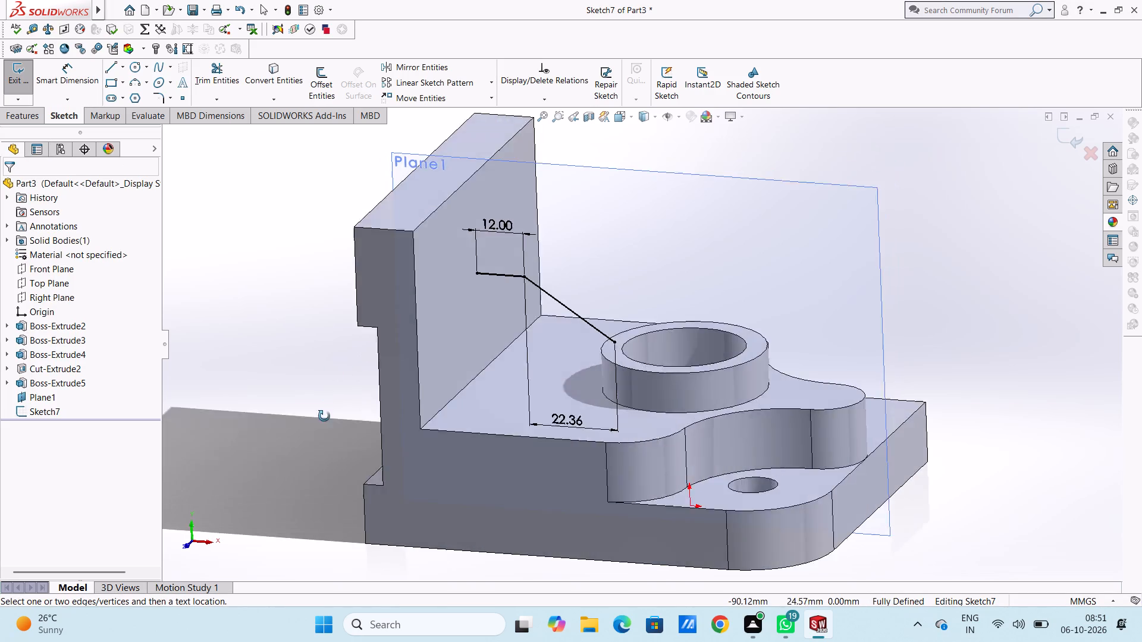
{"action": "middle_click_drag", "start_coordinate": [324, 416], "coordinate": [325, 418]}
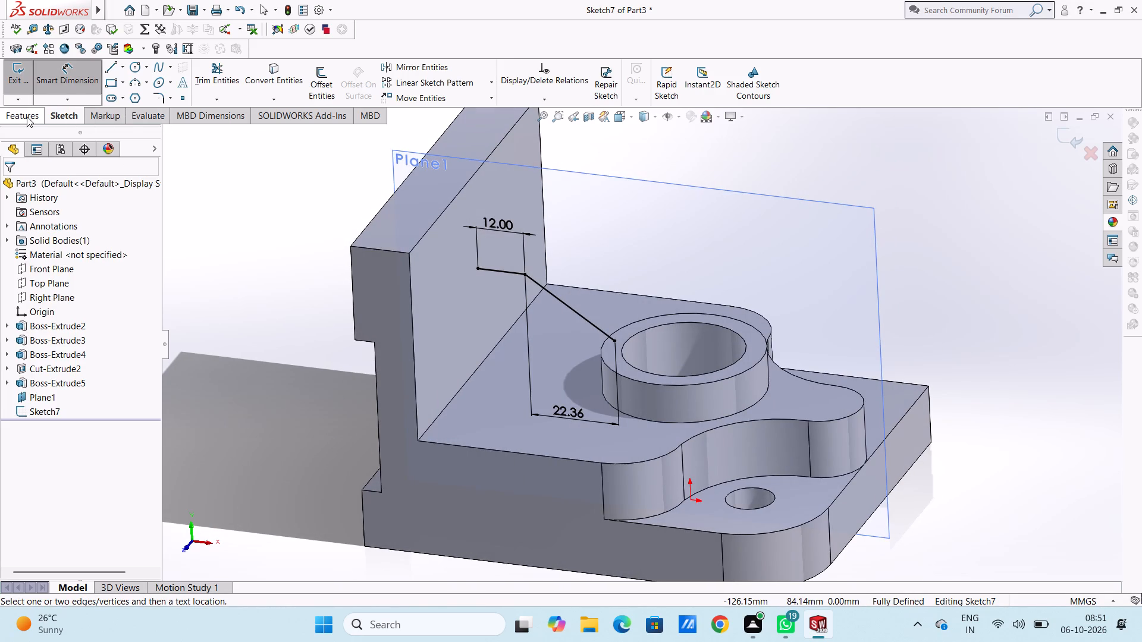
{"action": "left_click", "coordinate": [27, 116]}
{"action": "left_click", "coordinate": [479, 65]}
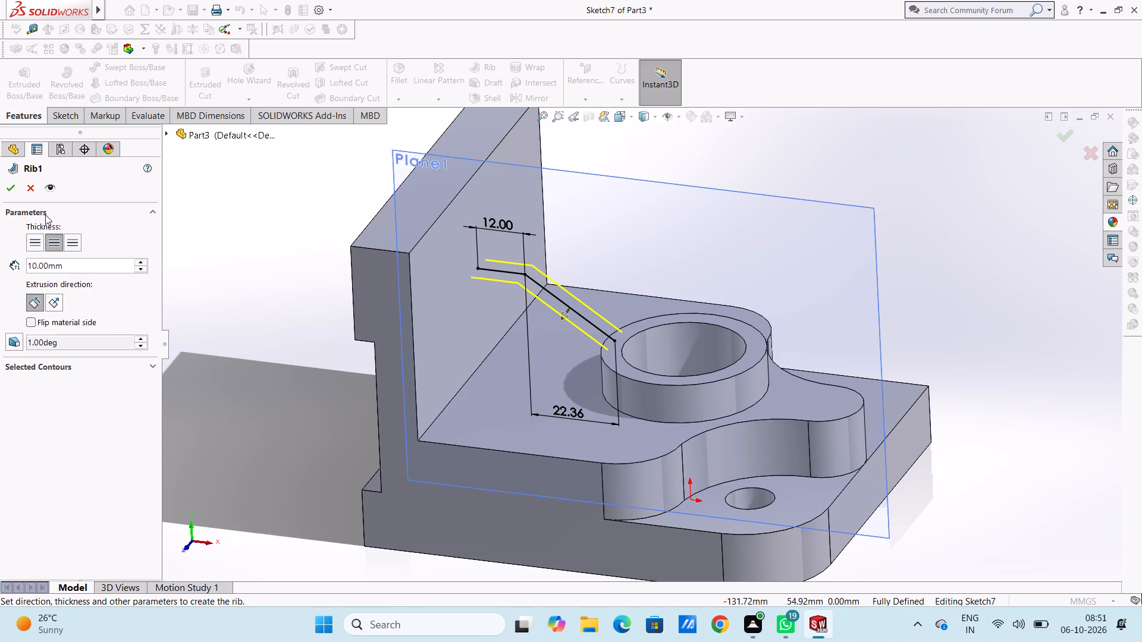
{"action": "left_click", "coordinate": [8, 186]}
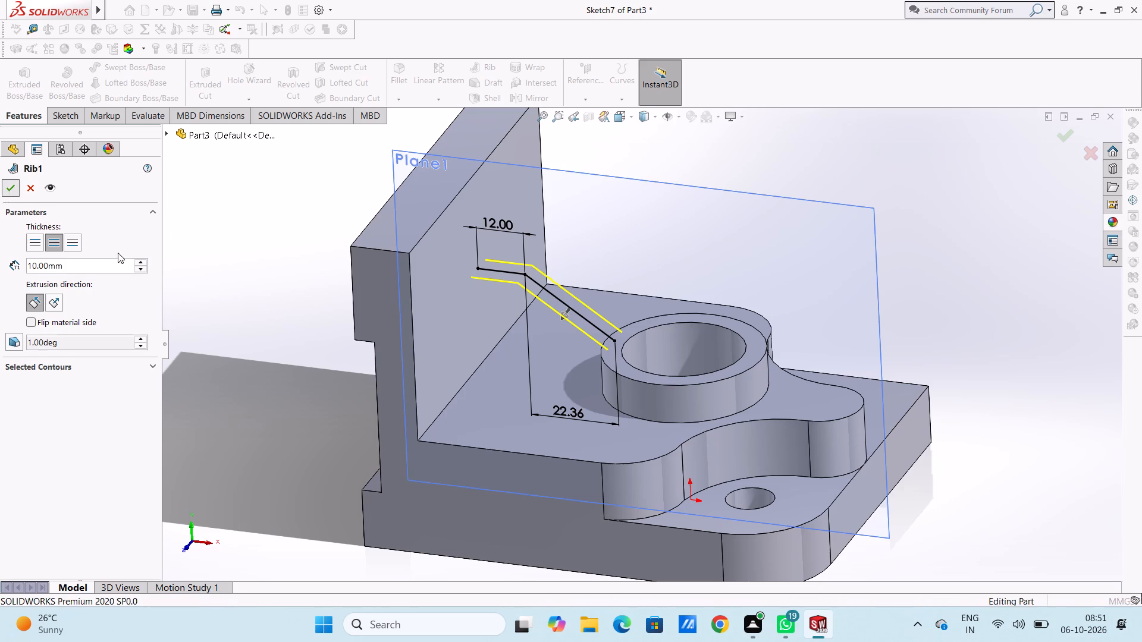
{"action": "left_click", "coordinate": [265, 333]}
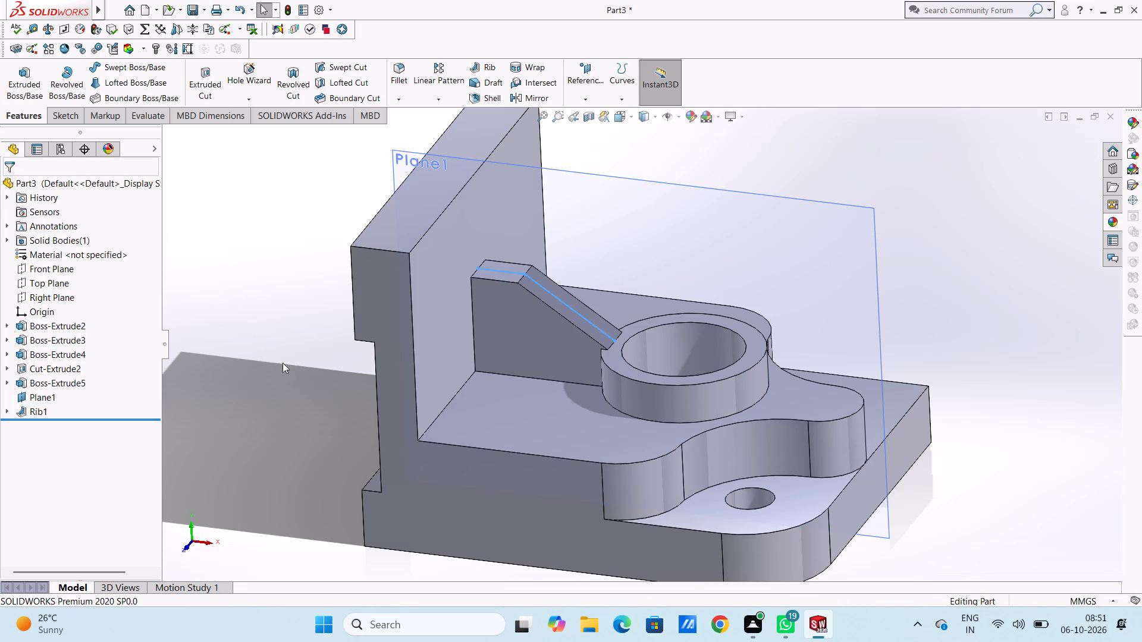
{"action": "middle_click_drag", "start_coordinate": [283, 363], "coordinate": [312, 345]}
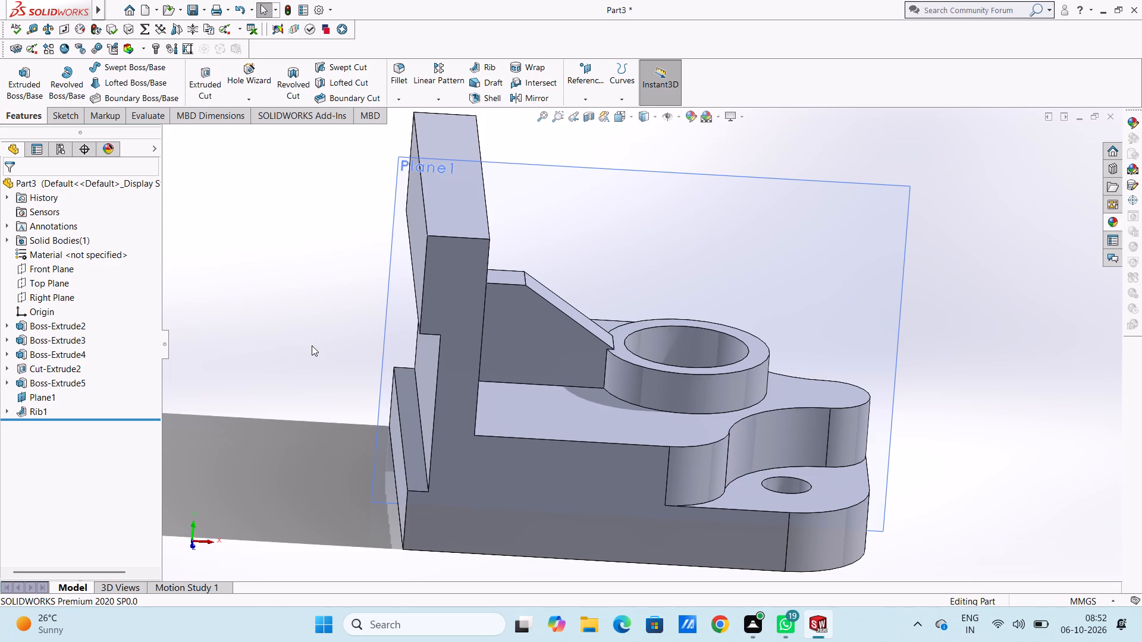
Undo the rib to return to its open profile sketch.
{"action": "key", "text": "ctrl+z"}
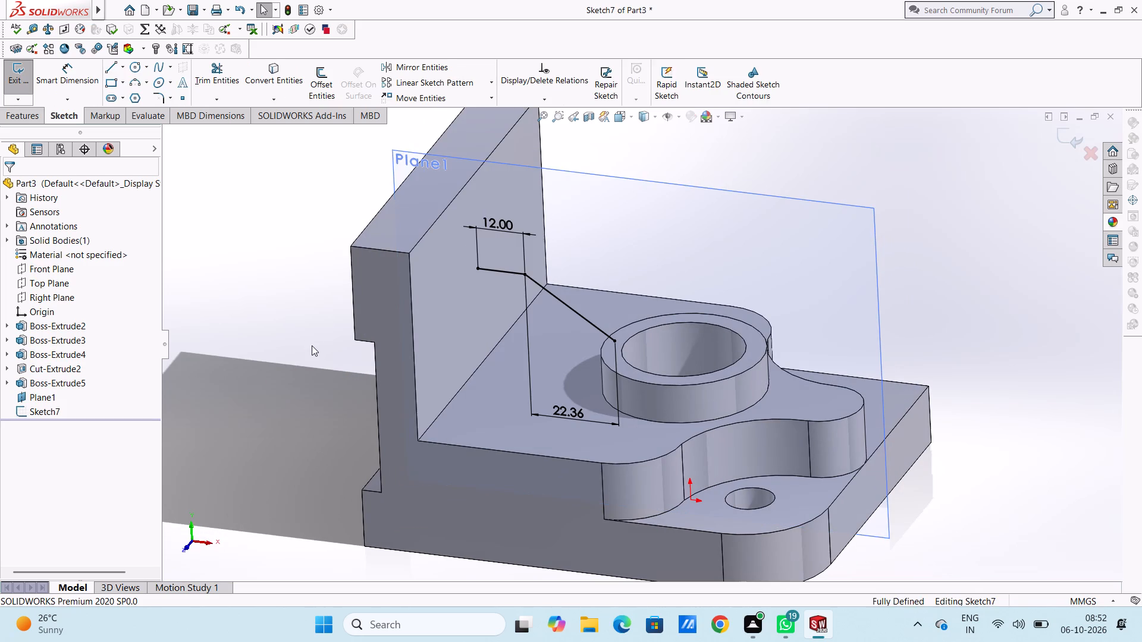
Set the sloping line's horizontal span to 20 mm.
{"action": "key", "text": "ctrl+1"}
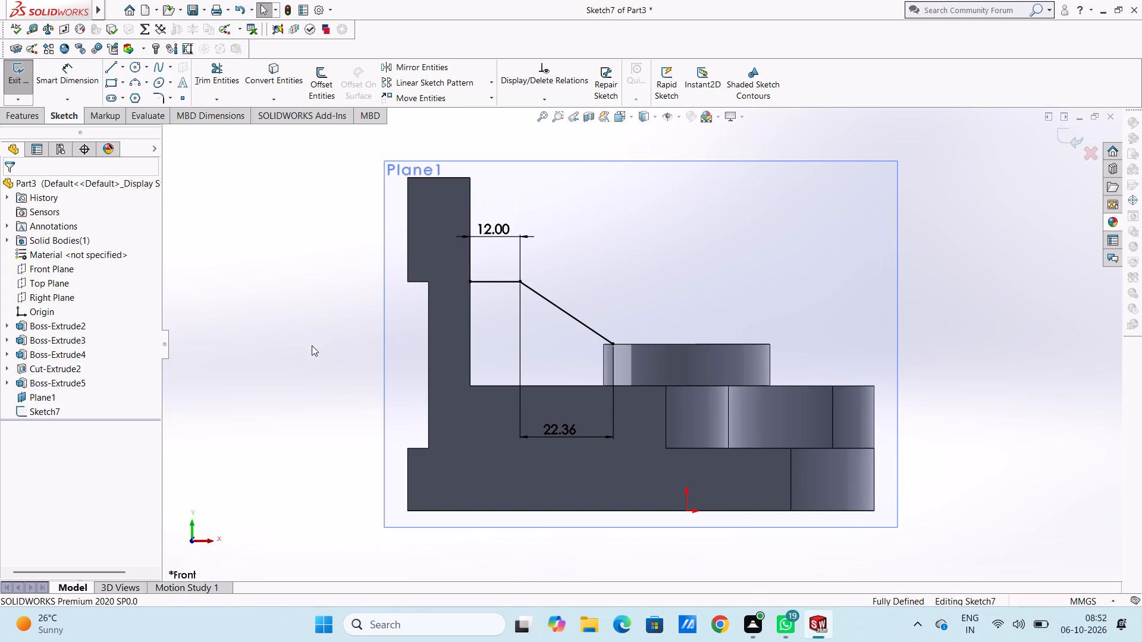
{"action": "double_click", "coordinate": [584, 438]}
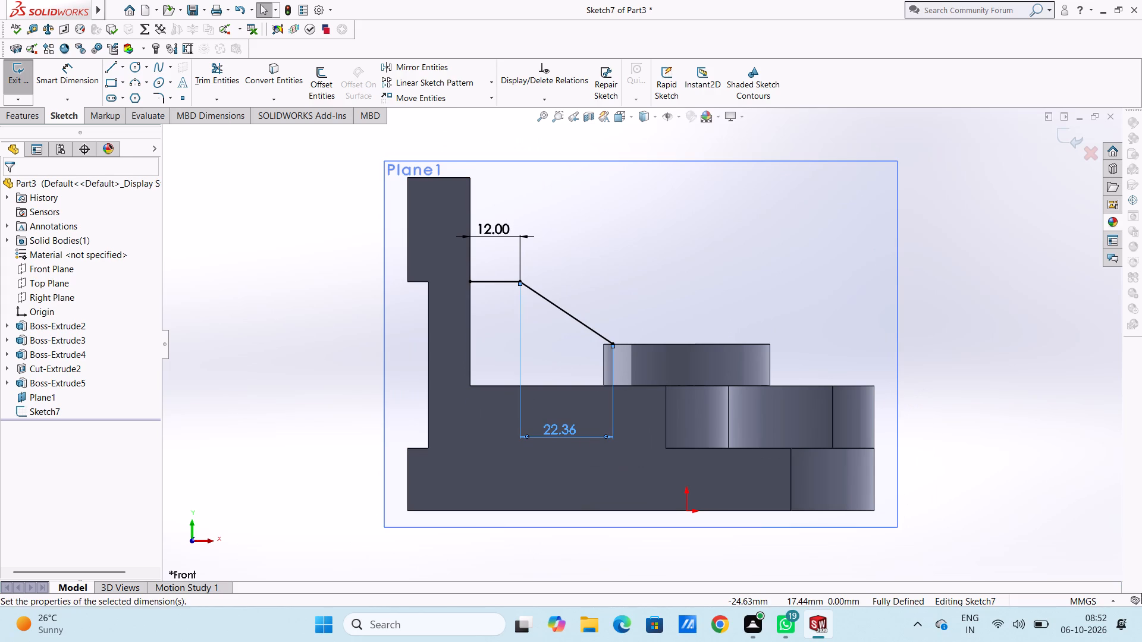
{"action": "left_click", "coordinate": [310, 391]}
{"action": "double_click", "coordinate": [550, 430]}
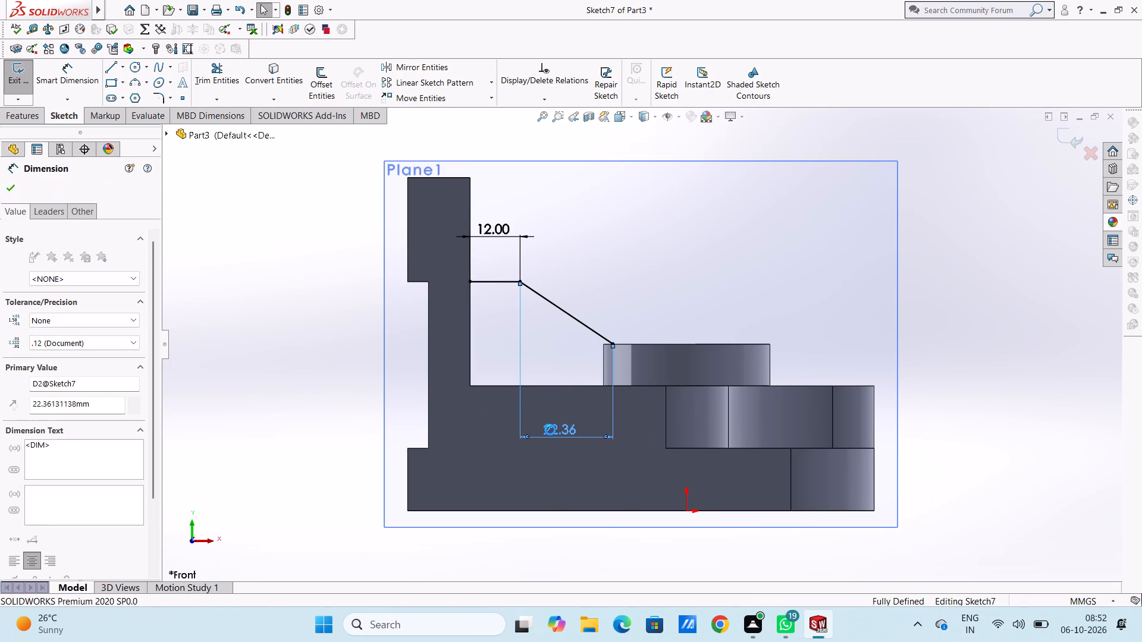
{"action": "type", "text": "20"}
{"action": "key", "text": "Return"}
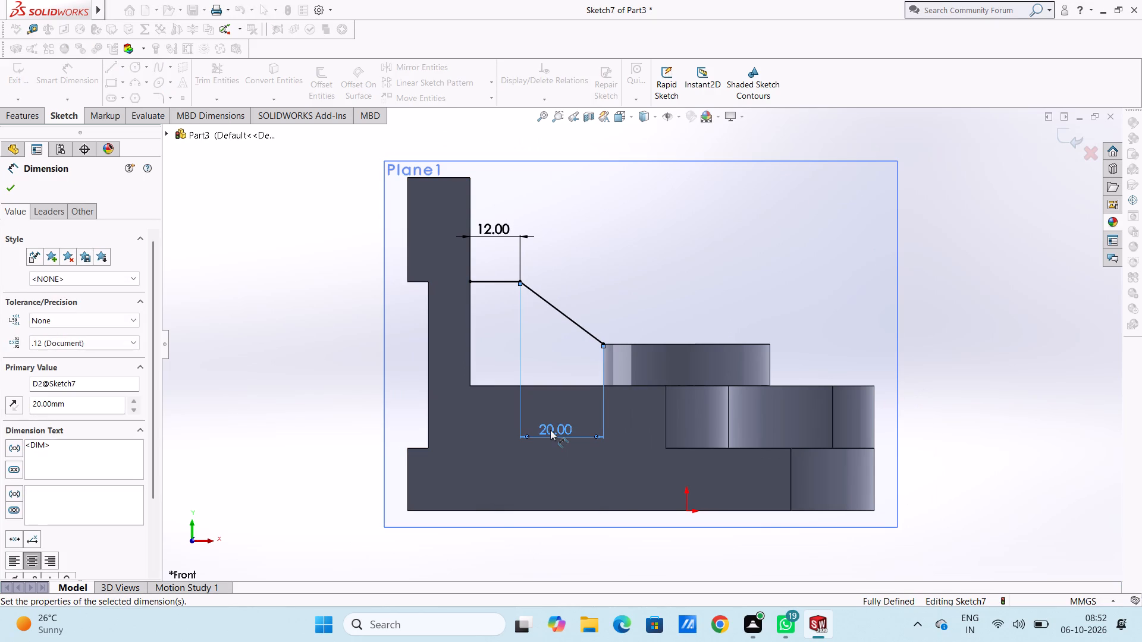
{"action": "left_click", "coordinate": [300, 340]}
Create a rib 10 mm thick from the open profile, thickened on both sides, joining the side wall, block and boss.
{"action": "middle_click_drag", "start_coordinate": [322, 303], "coordinate": [321, 309]}
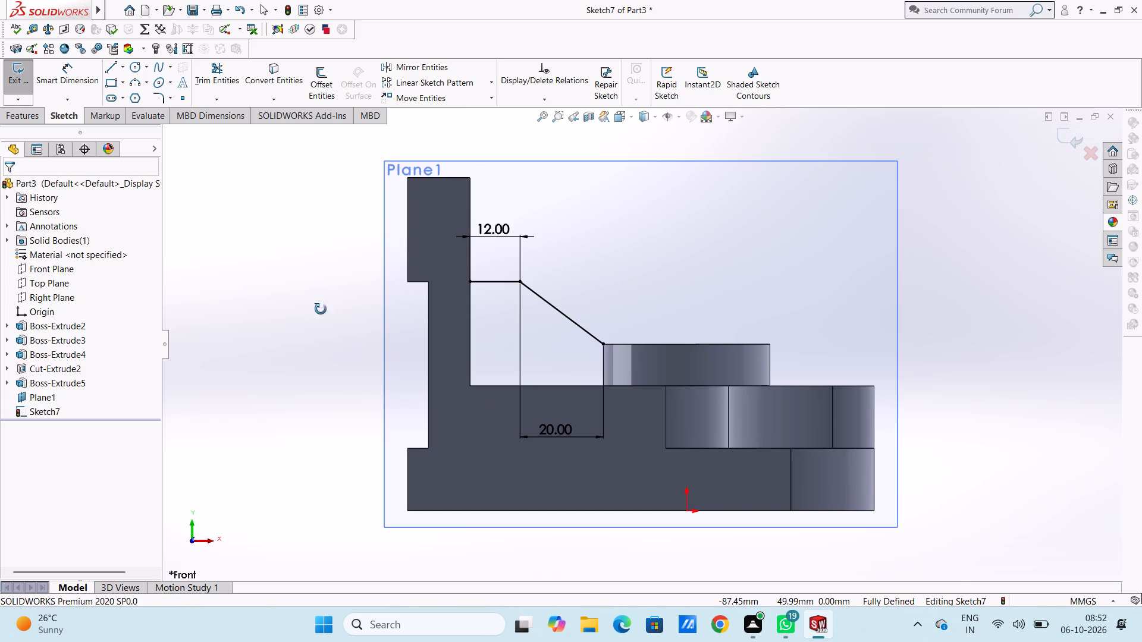
{"action": "middle_click_drag", "start_coordinate": [321, 309], "coordinate": [313, 364]}
{"action": "scroll", "coordinate": [322, 360], "scroll_direction": "down", "scroll_amount": 1}
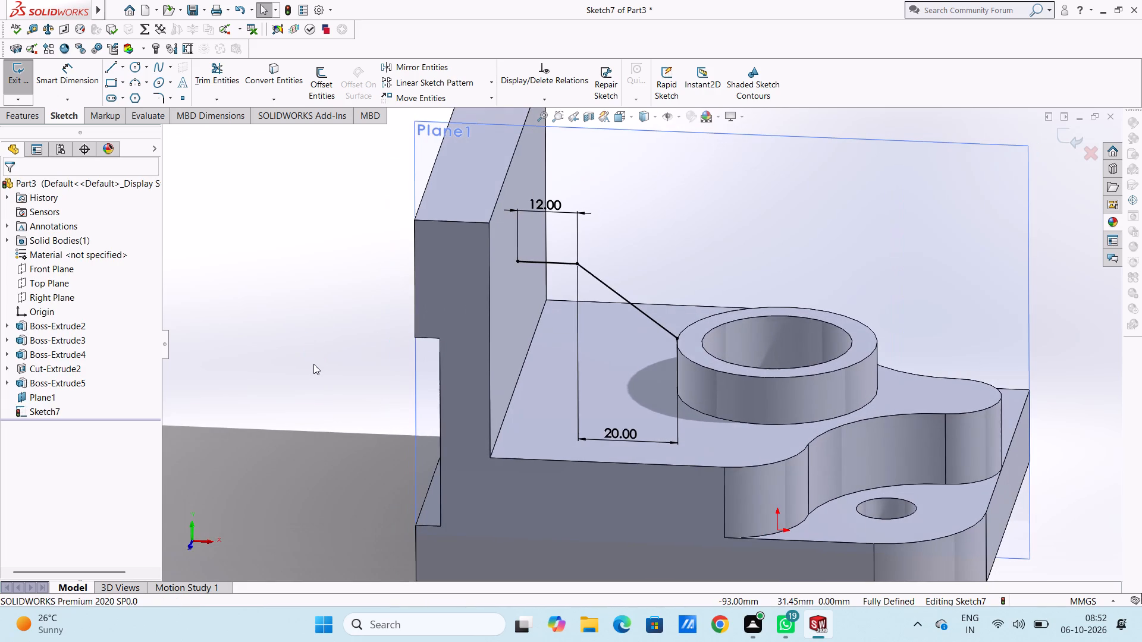
{"action": "left_click", "coordinate": [33, 124]}
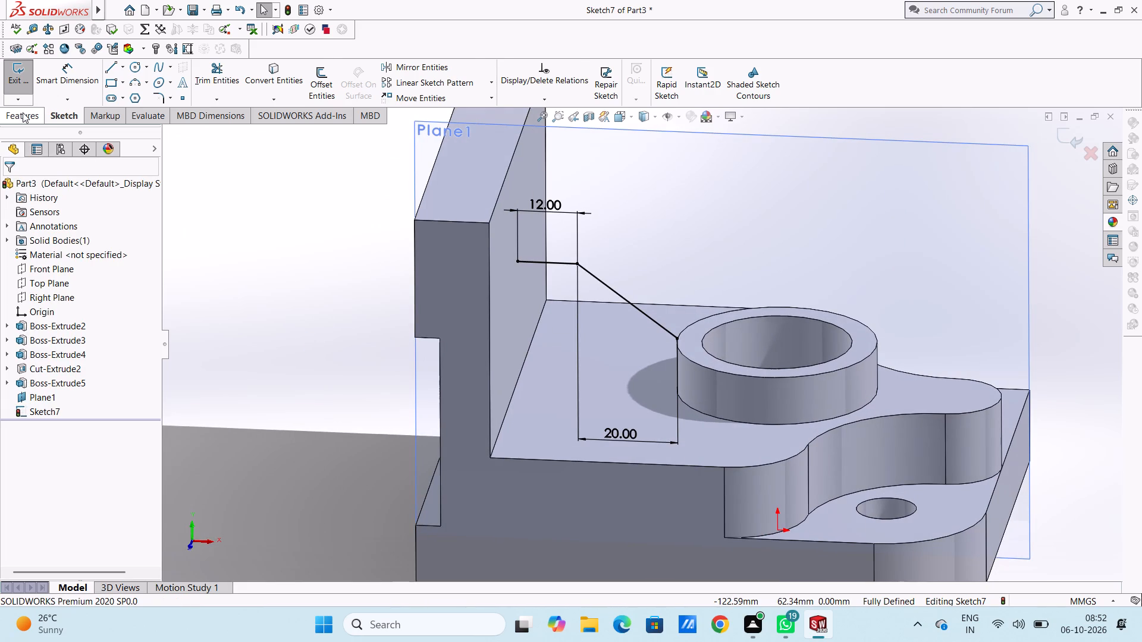
{"action": "left_click", "coordinate": [23, 112]}
{"action": "left_click", "coordinate": [479, 69]}
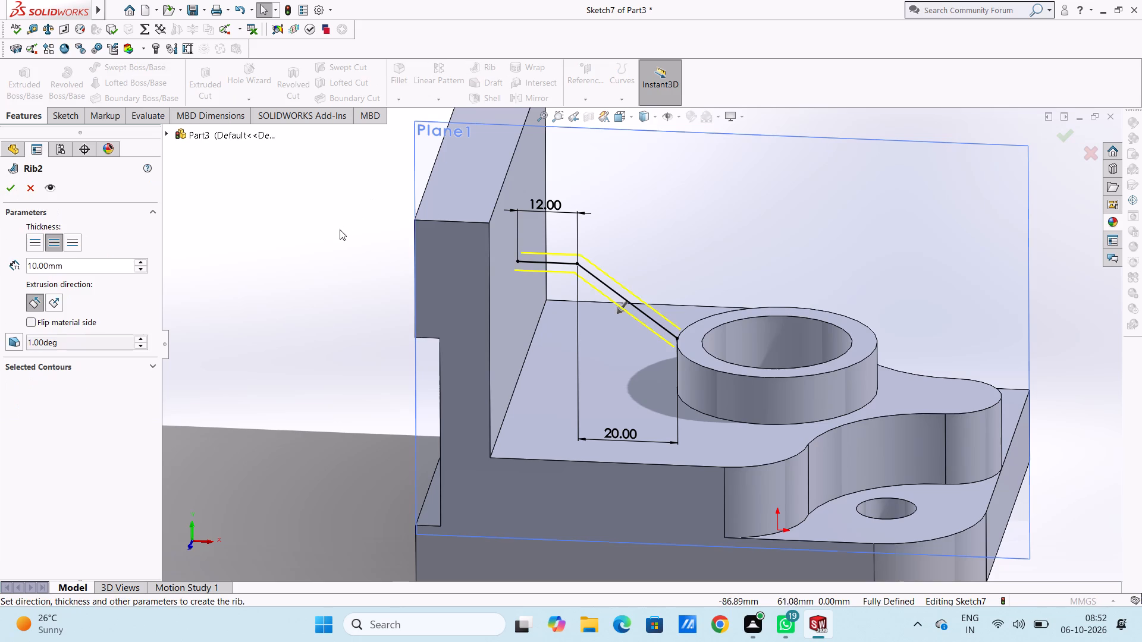
{"action": "left_click", "coordinate": [13, 194]}
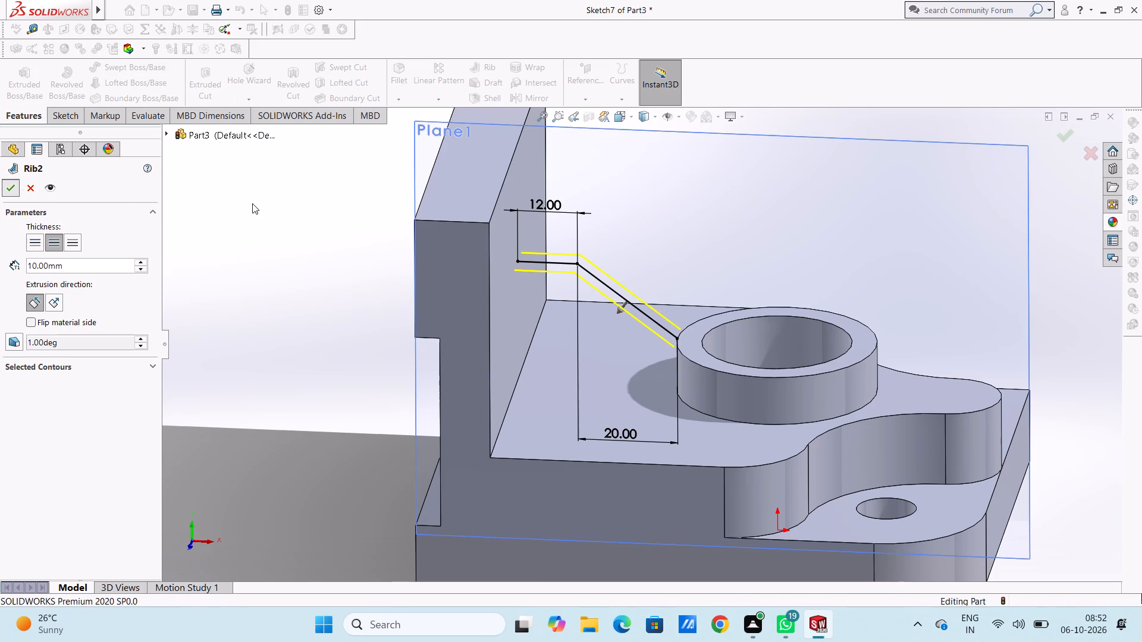
{"action": "left_click", "coordinate": [252, 203]}
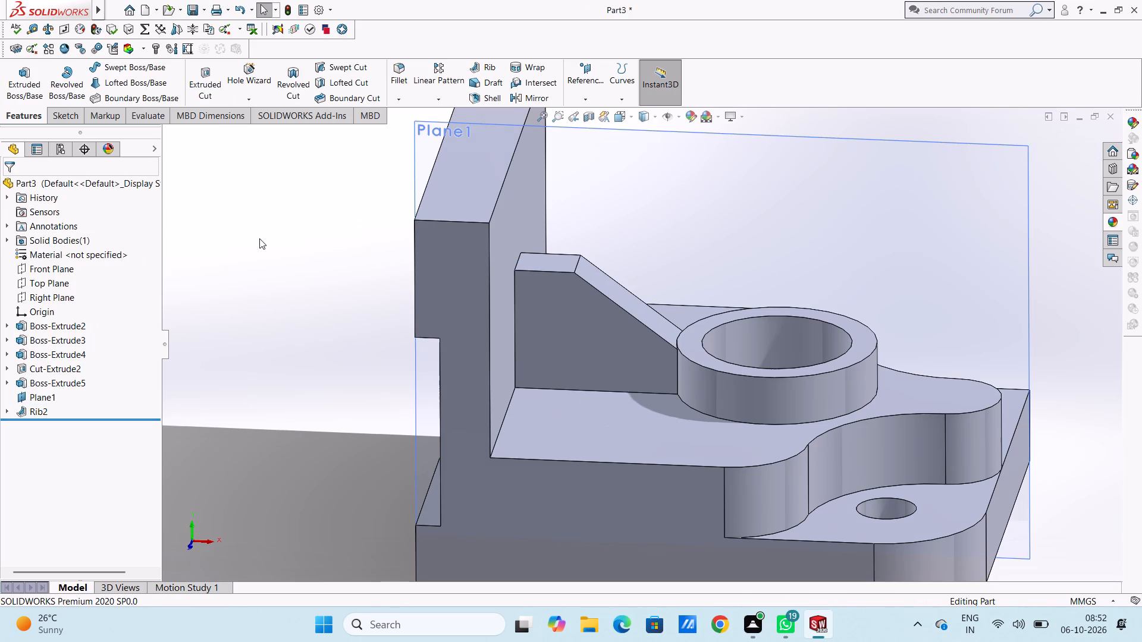
{"action": "middle_click", "coordinate": [306, 263]}
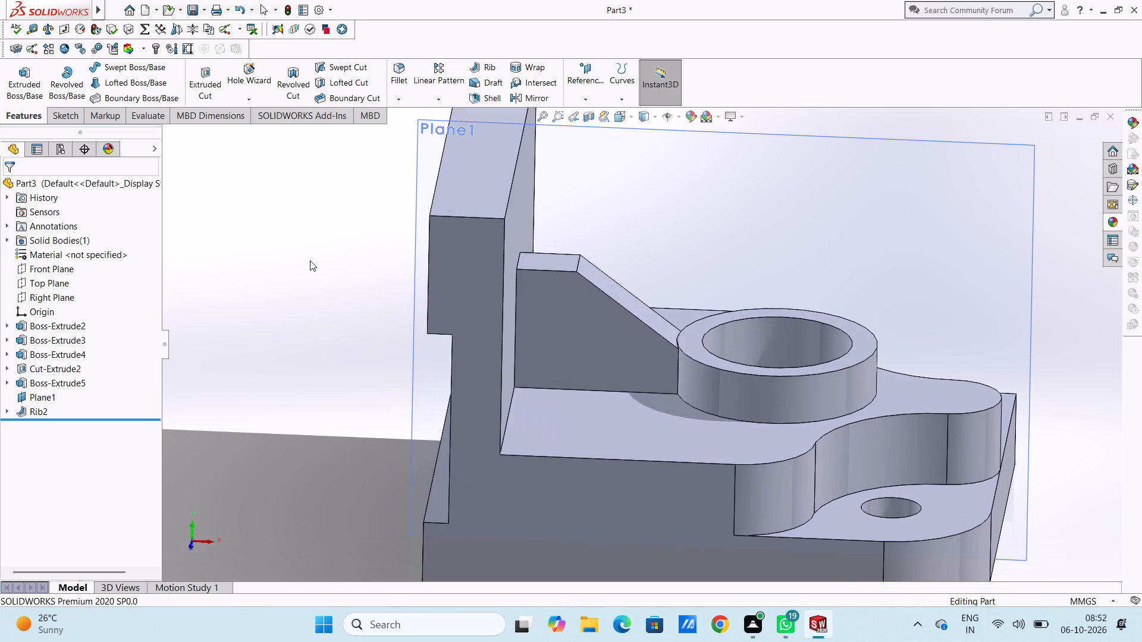
Examine from several angles how the rib meets the boss, block and side wall.
{"action": "middle_click_drag", "start_coordinate": [276, 266], "coordinate": [237, 303]}
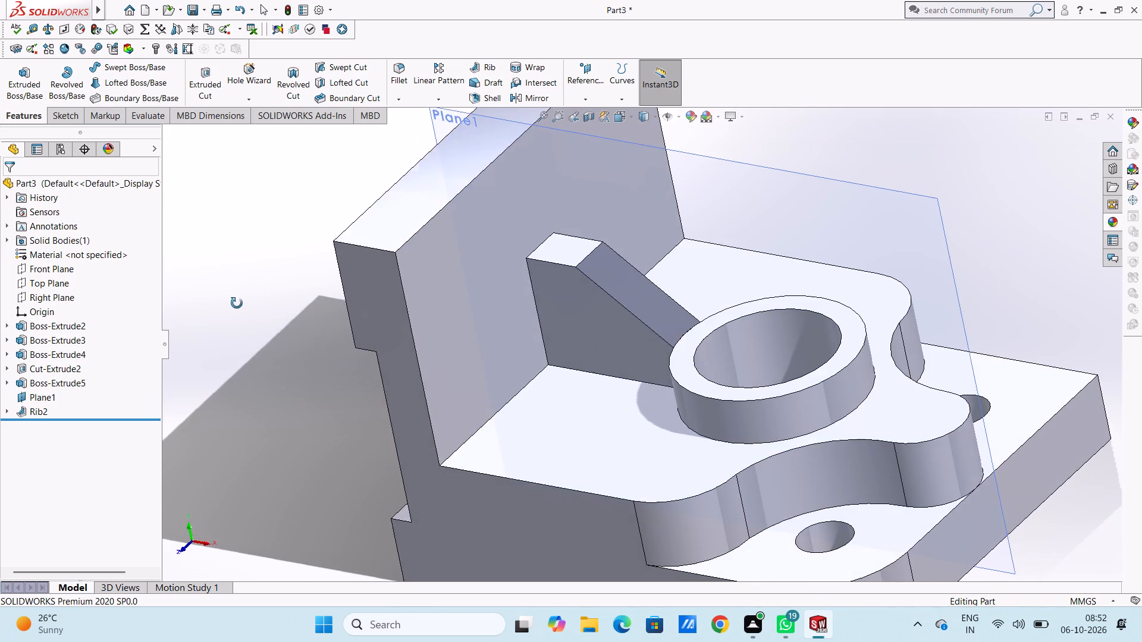
{"action": "middle_click_drag", "start_coordinate": [237, 303], "coordinate": [255, 244]}
{"action": "scroll", "coordinate": [329, 300], "scroll_direction": "down", "scroll_amount": 1}
{"action": "scroll", "coordinate": [329, 301], "scroll_direction": "up", "scroll_amount": 2}
{"action": "middle_click_drag", "start_coordinate": [394, 332], "coordinate": [408, 321]}
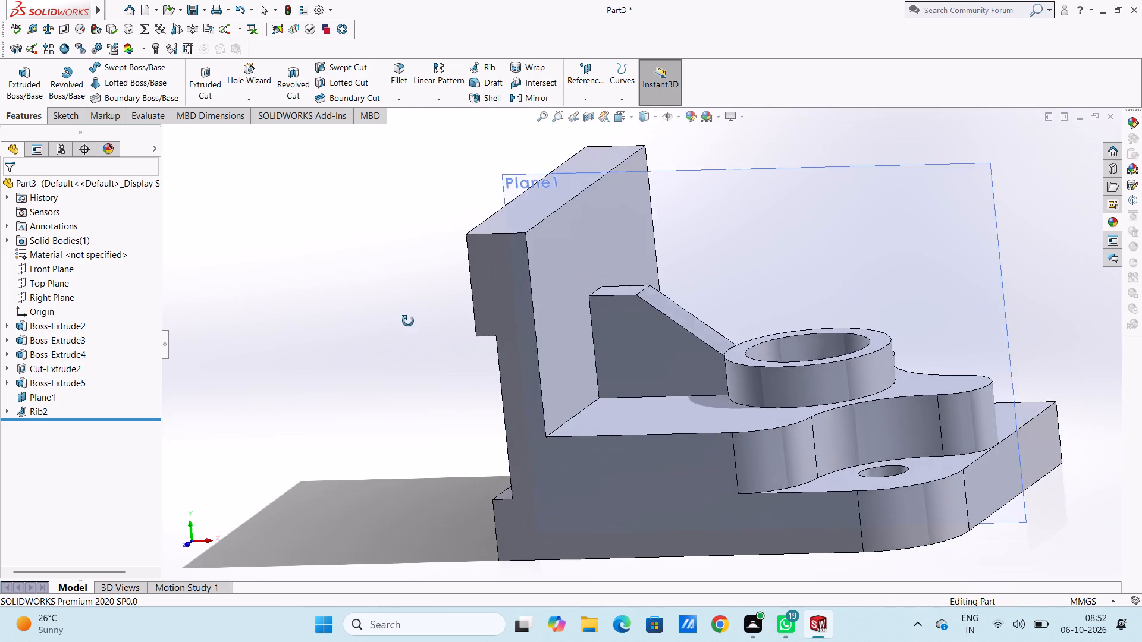
{"action": "middle_click_drag", "start_coordinate": [408, 321], "coordinate": [421, 364]}
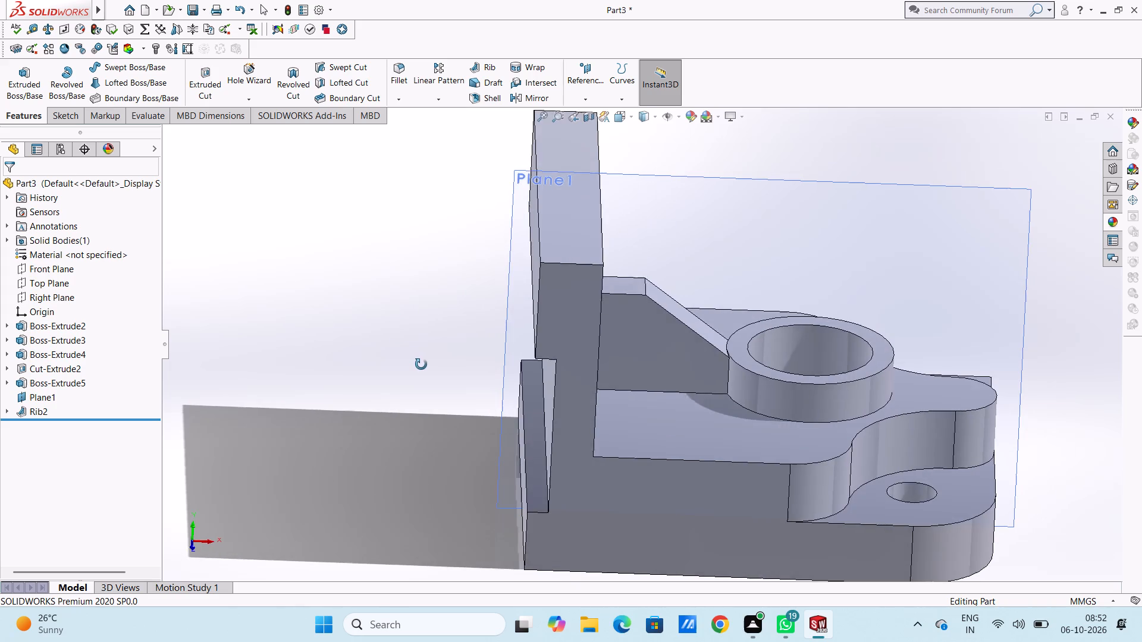
{"action": "middle_click_drag", "start_coordinate": [421, 364], "coordinate": [438, 367]}
{"action": "scroll", "coordinate": [736, 331], "scroll_direction": "down", "scroll_amount": 3}
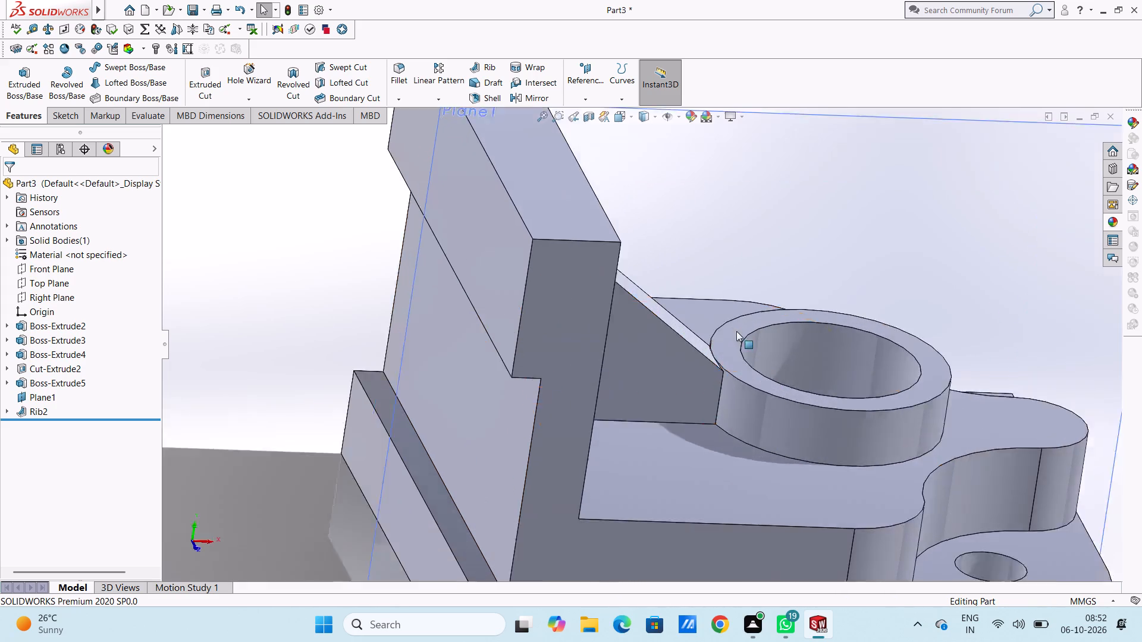
{"action": "scroll", "coordinate": [736, 331], "scroll_direction": "down", "scroll_amount": 3}
{"action": "scroll", "coordinate": [698, 399], "scroll_direction": "down", "scroll_amount": 3}
{"action": "scroll", "coordinate": [639, 431], "scroll_direction": "up", "scroll_amount": 8}
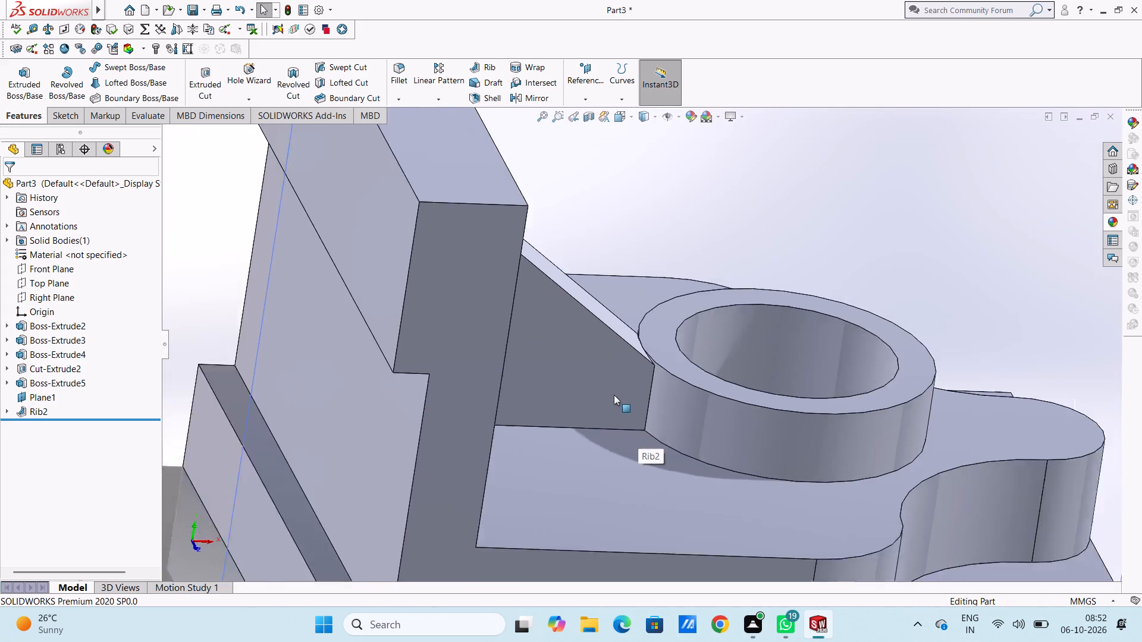
{"action": "scroll", "coordinate": [614, 395], "scroll_direction": "up", "scroll_amount": 4}
{"action": "middle_click_drag", "start_coordinate": [446, 355], "coordinate": [417, 294]}
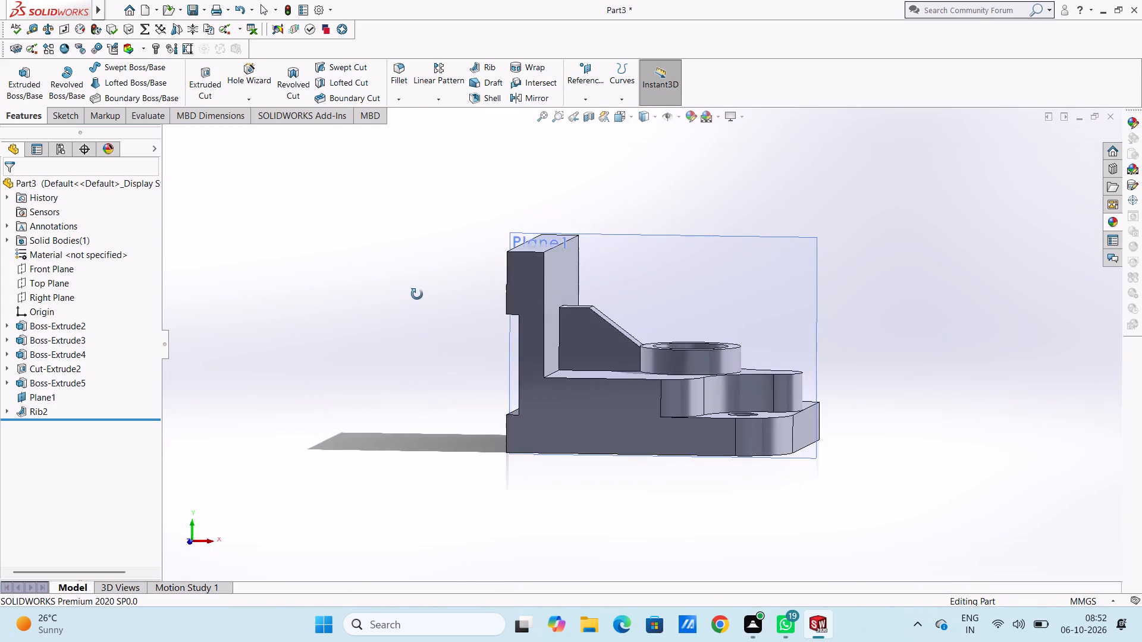
{"action": "middle_click_drag", "start_coordinate": [417, 294], "coordinate": [423, 302]}
{"action": "scroll", "coordinate": [423, 302], "scroll_direction": "up", "scroll_amount": 1}
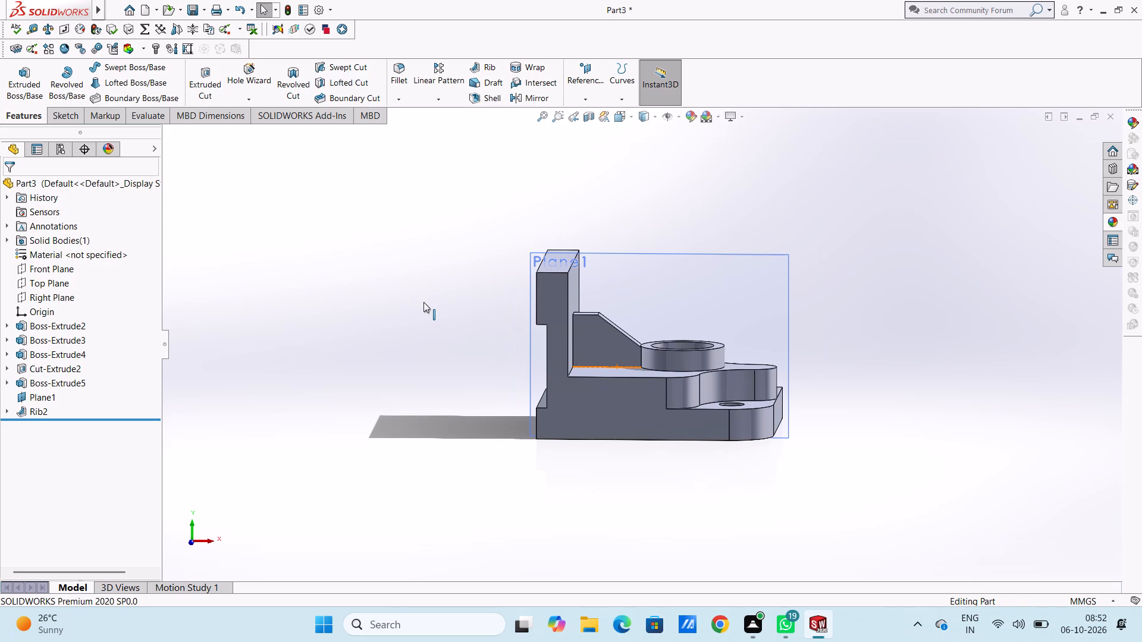
Undo the rib to return to its open profile sketch.
{"action": "key", "text": "ctrl+z"}
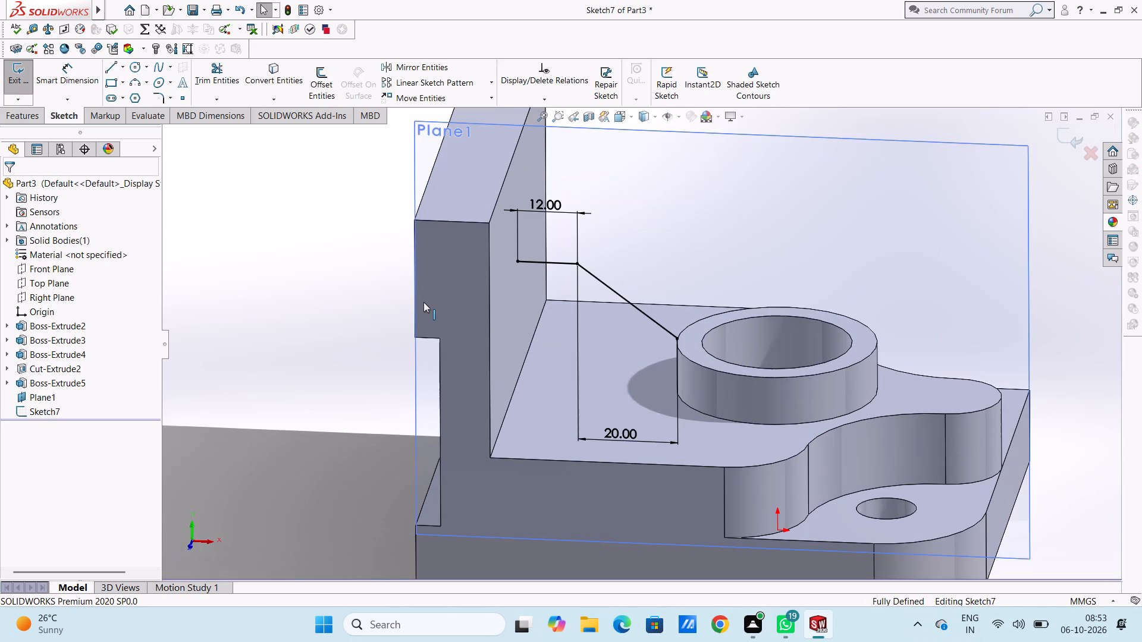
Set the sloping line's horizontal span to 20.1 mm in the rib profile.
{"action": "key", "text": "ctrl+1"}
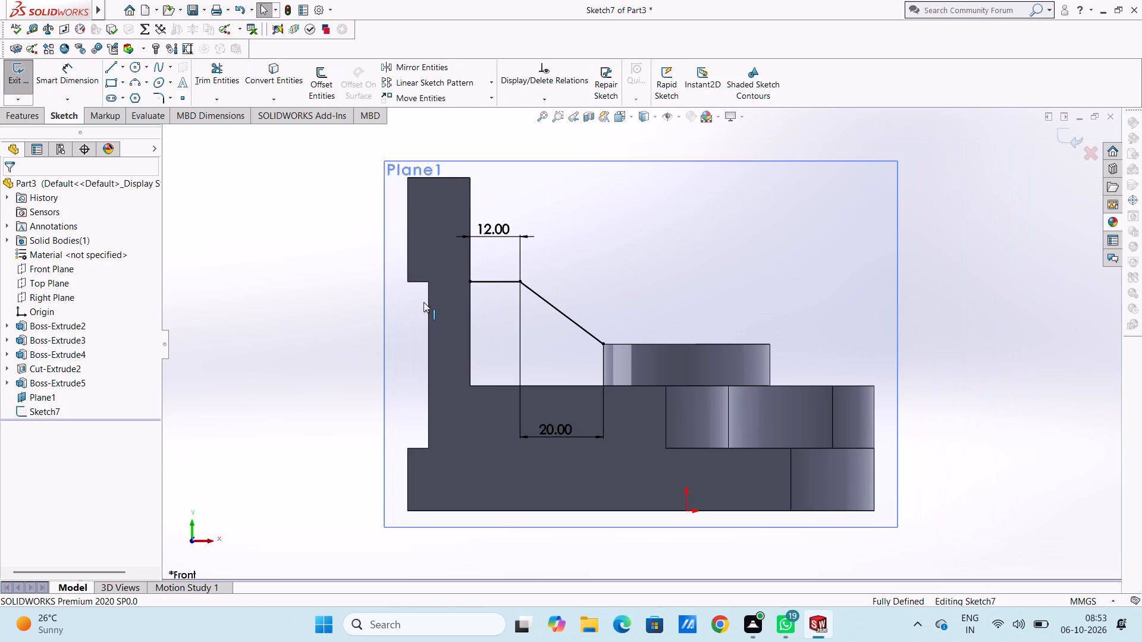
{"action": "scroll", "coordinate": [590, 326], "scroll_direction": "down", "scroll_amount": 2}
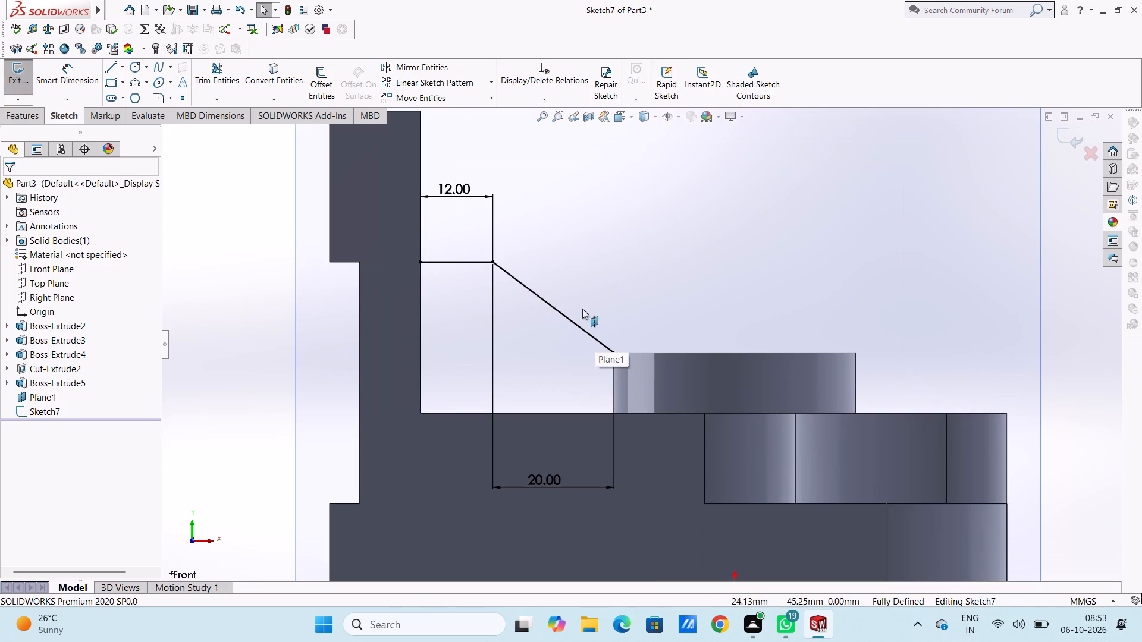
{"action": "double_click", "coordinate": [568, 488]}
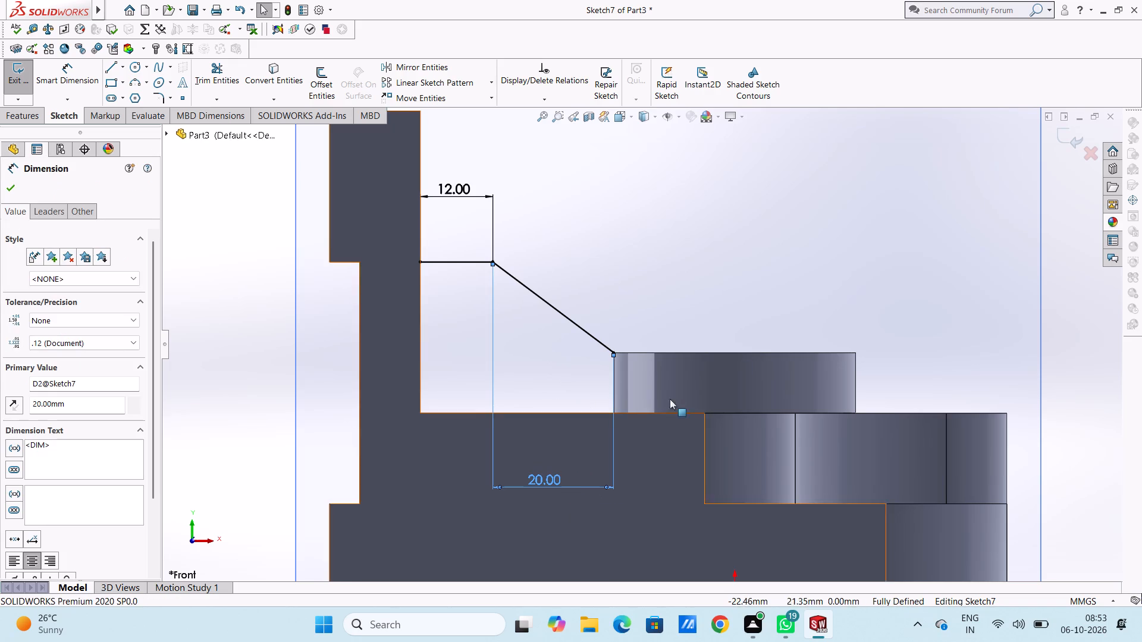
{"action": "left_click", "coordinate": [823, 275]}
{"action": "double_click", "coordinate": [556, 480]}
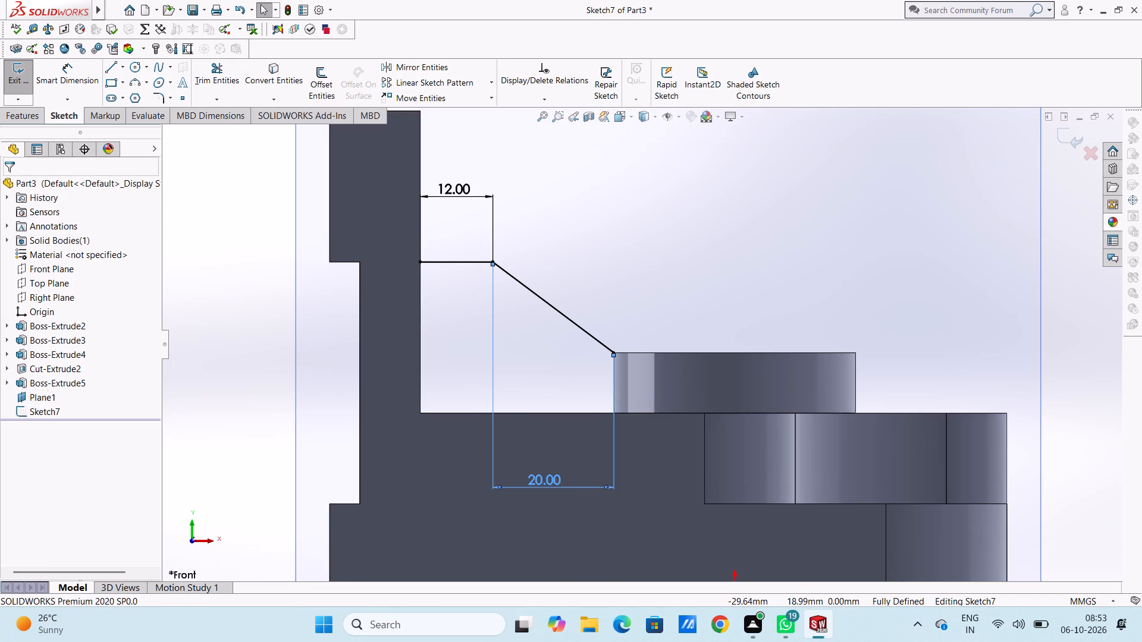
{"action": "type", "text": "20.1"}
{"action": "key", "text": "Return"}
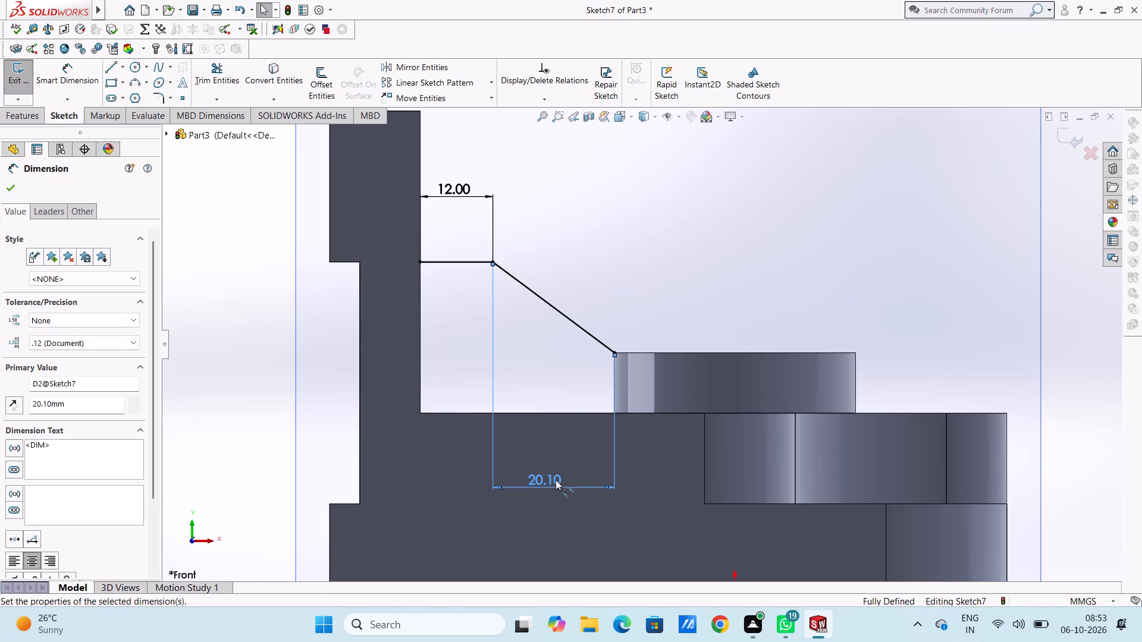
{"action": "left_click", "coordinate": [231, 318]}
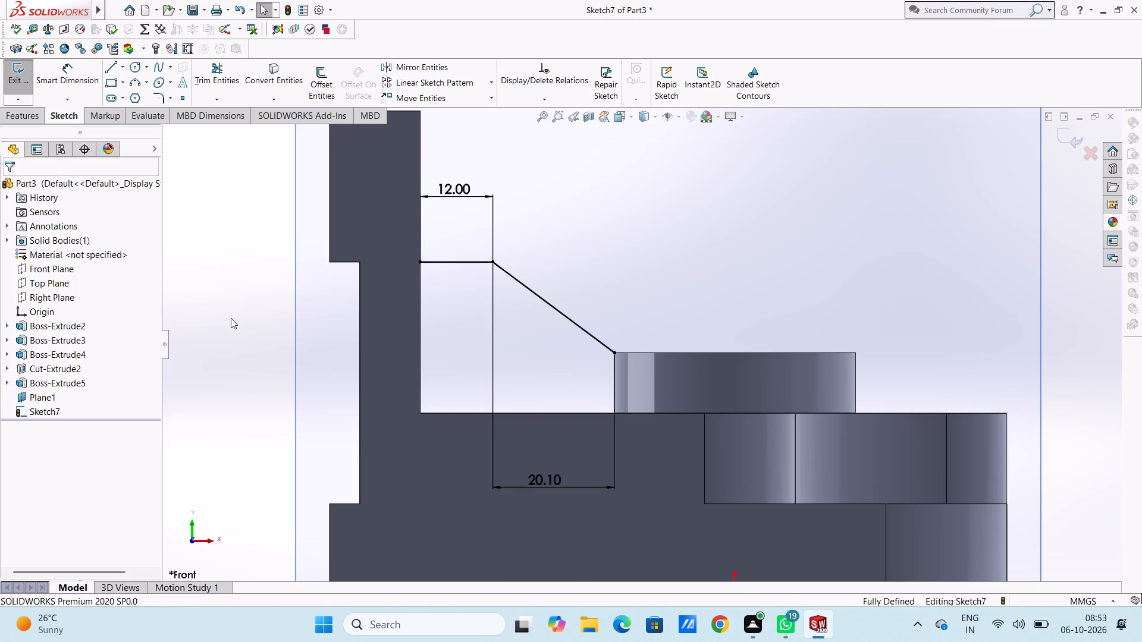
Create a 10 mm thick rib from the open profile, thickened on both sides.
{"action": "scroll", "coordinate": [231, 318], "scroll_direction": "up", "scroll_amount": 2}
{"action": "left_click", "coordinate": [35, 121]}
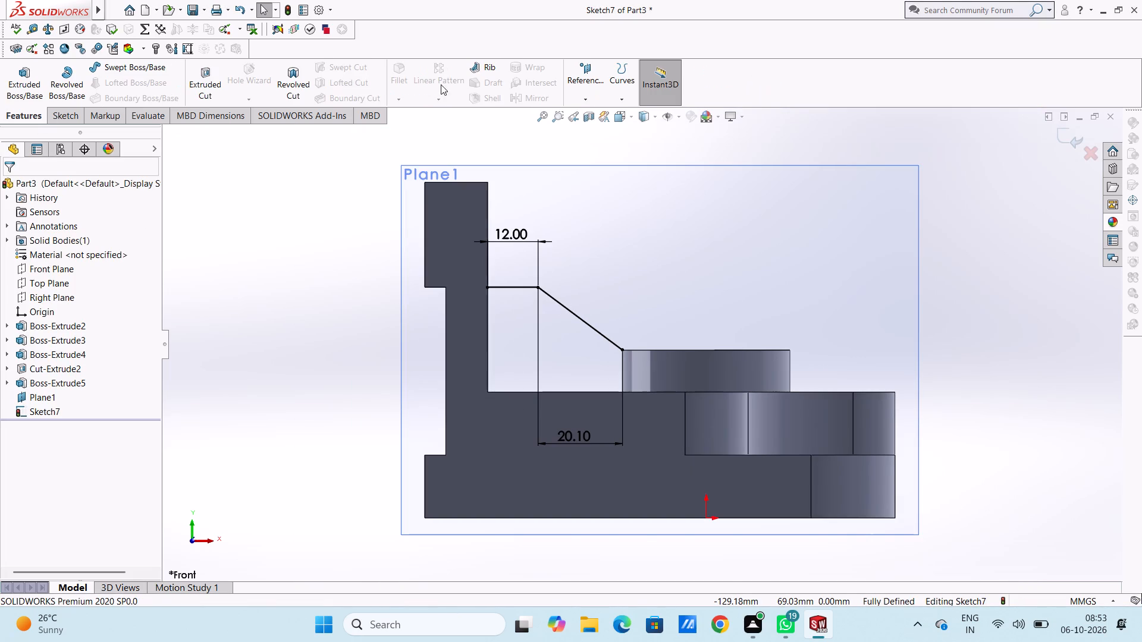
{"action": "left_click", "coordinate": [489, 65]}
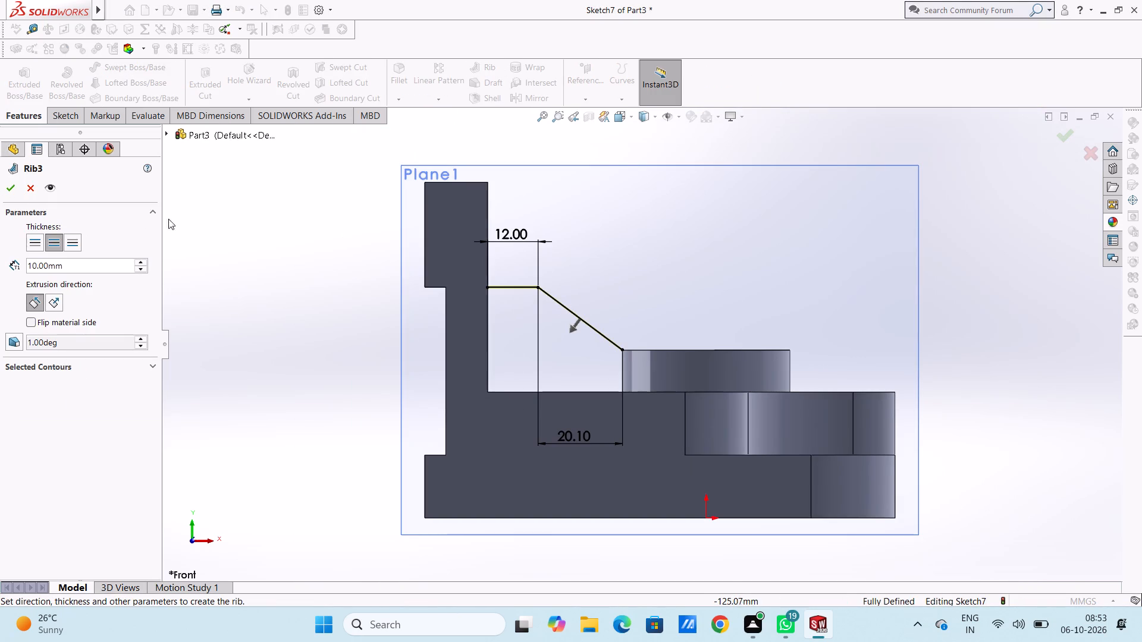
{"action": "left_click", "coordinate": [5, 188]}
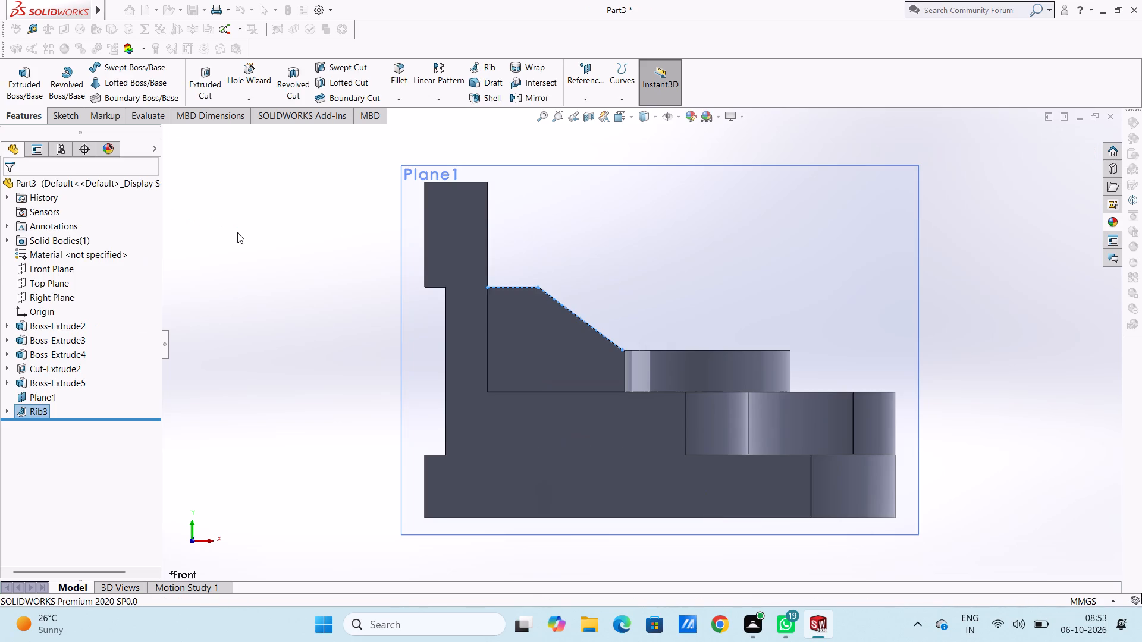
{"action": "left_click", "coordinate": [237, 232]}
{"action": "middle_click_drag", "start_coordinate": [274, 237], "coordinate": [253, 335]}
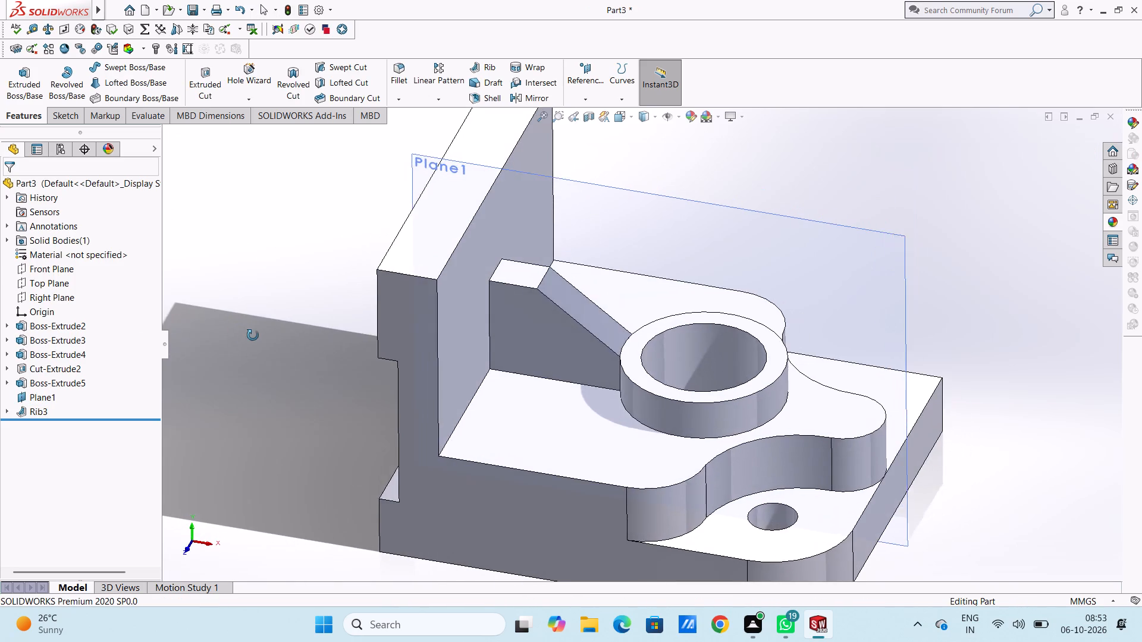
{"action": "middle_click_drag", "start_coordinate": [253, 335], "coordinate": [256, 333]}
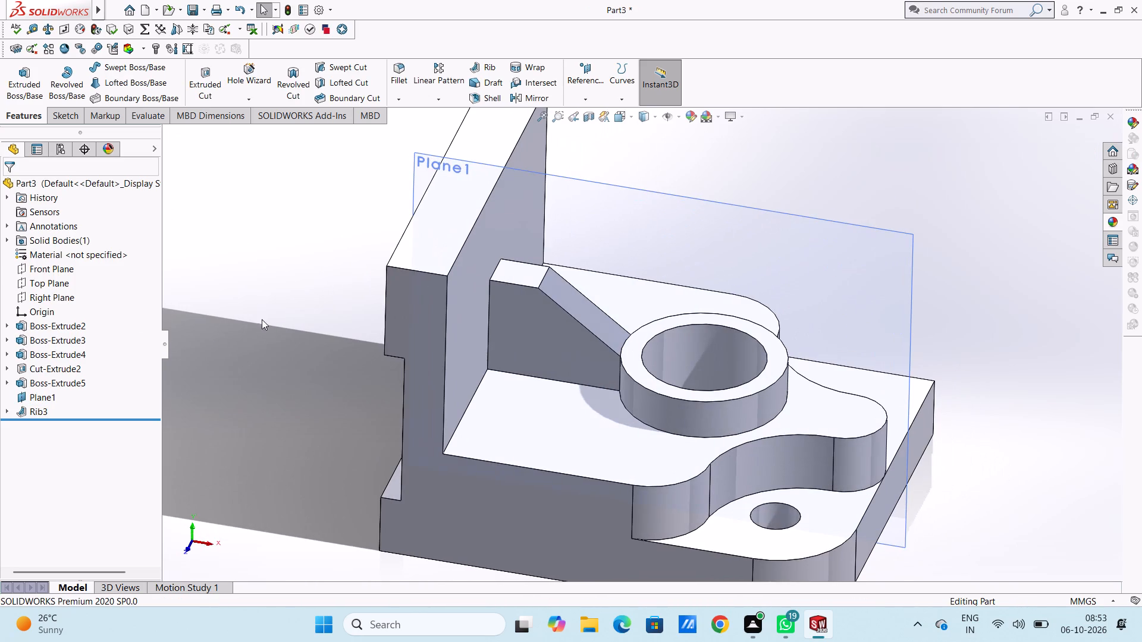
Hide Plane1, the reference plane carrying the rib profile.
{"action": "left_click", "coordinate": [57, 397]}
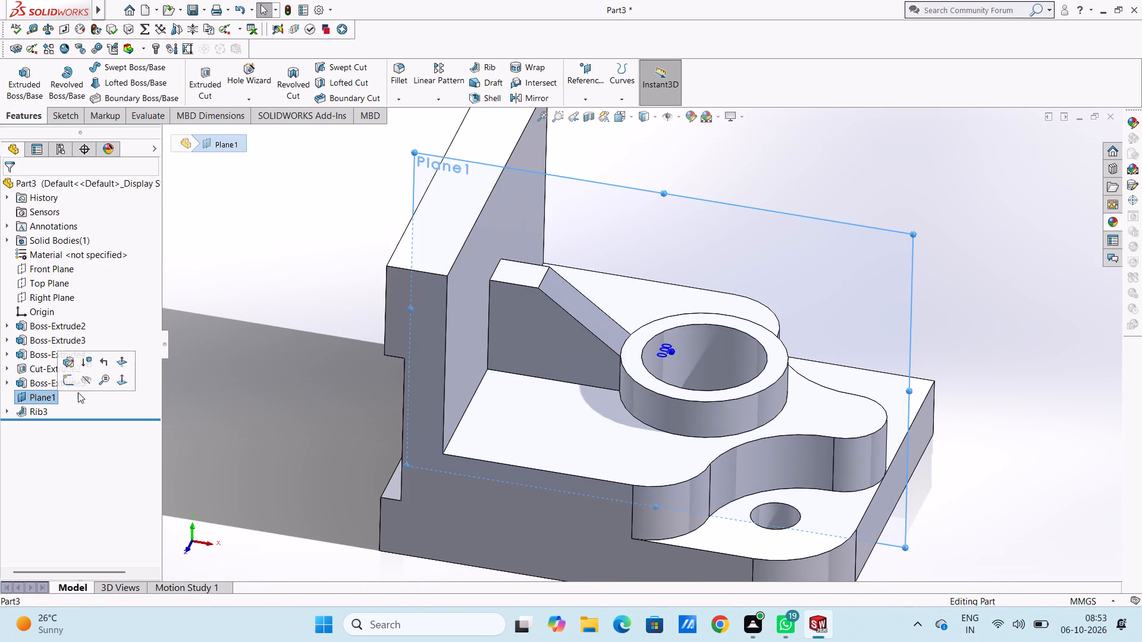
{"action": "left_click", "coordinate": [86, 380]}
{"action": "left_click", "coordinate": [222, 376]}
Examine up close how the rib's sloping face meets the boss's outer edge, and view the whole bracket.
{"action": "scroll", "coordinate": [287, 402], "scroll_direction": "up", "scroll_amount": 1}
{"action": "middle_click_drag", "start_coordinate": [287, 402], "coordinate": [325, 439]}
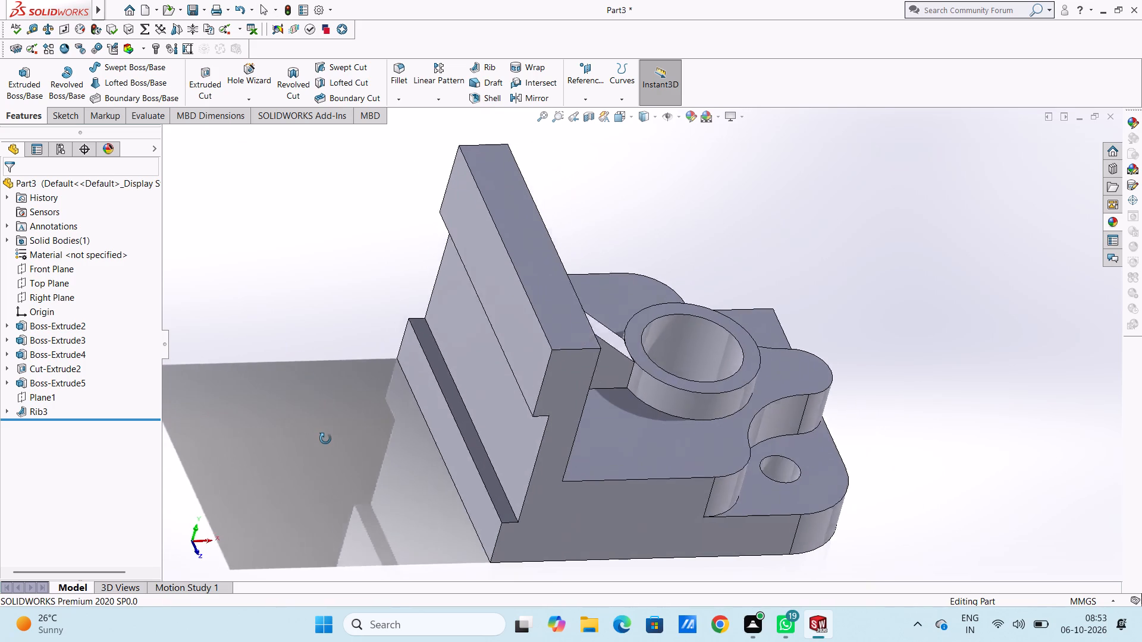
{"action": "middle_click_drag", "start_coordinate": [325, 439], "coordinate": [315, 410]}
{"action": "scroll", "coordinate": [564, 369], "scroll_direction": "down", "scroll_amount": 5}
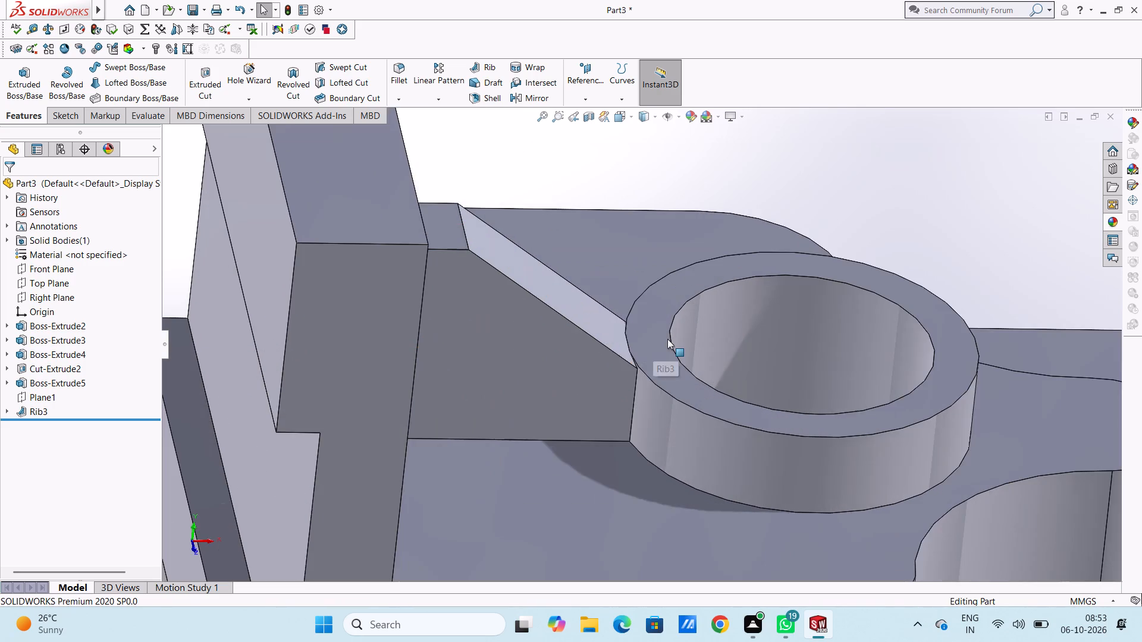
{"action": "scroll", "coordinate": [666, 339], "scroll_direction": "down", "scroll_amount": 6}
{"action": "middle_click_drag", "start_coordinate": [619, 379], "coordinate": [633, 394]}
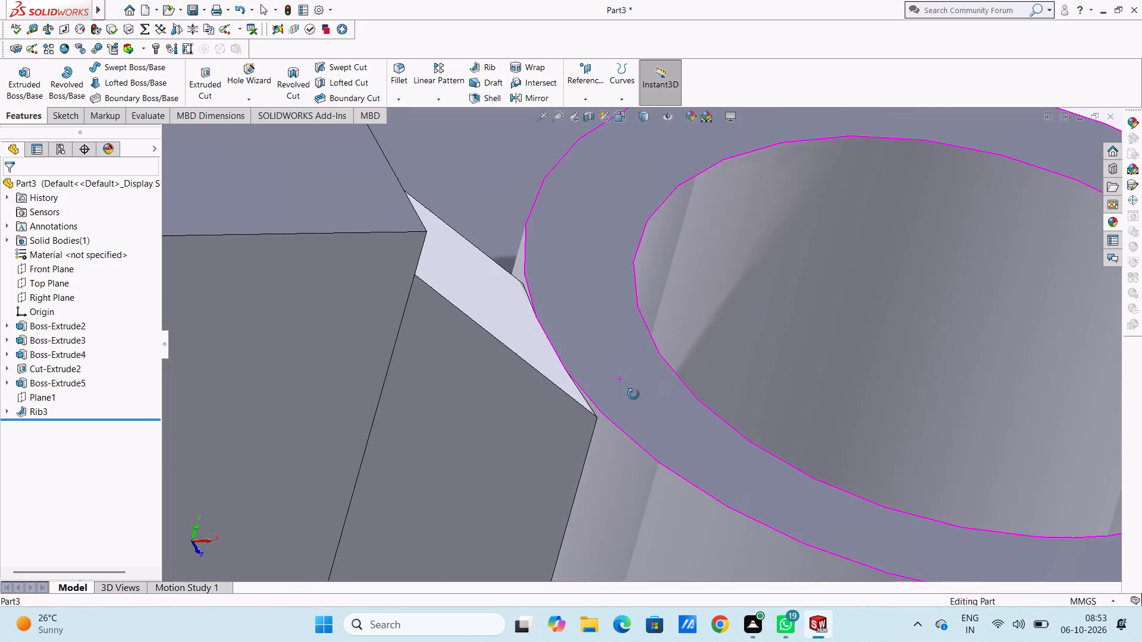
{"action": "middle_click_drag", "start_coordinate": [633, 394], "coordinate": [623, 389]}
{"action": "scroll", "coordinate": [623, 389], "scroll_direction": "up", "scroll_amount": 11}
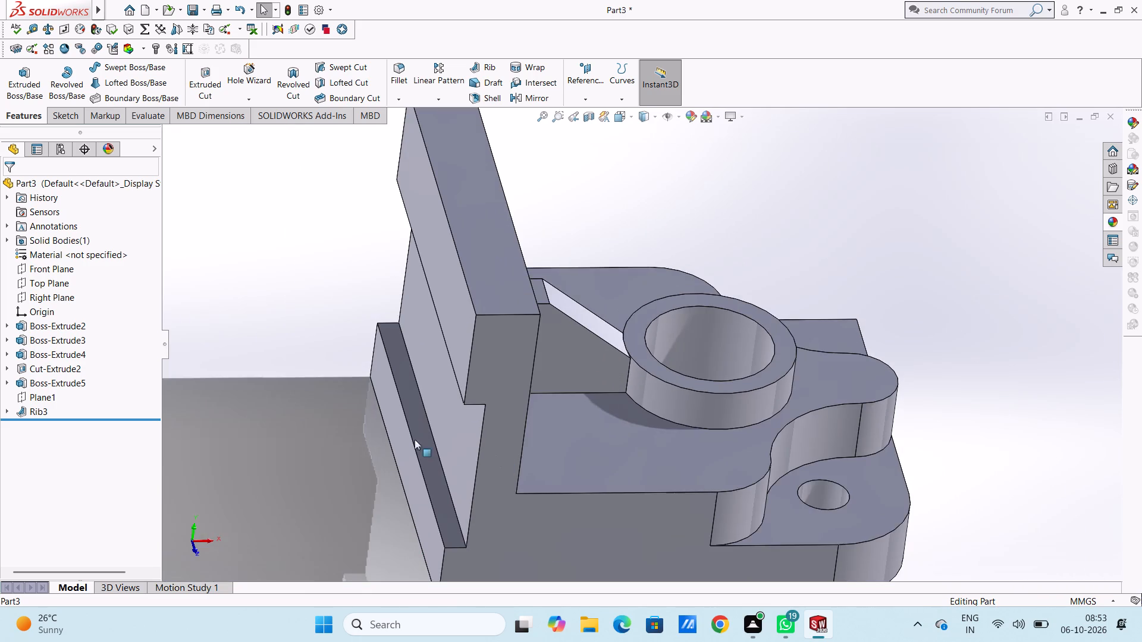
{"action": "scroll", "coordinate": [350, 401], "scroll_direction": "up", "scroll_amount": 1}
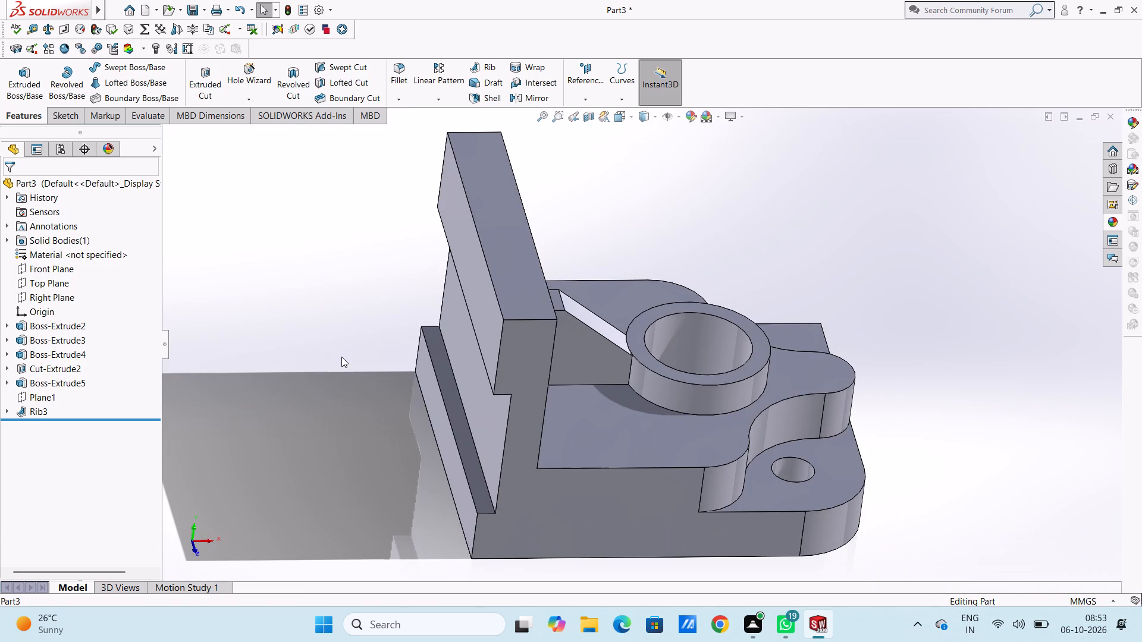
{"action": "middle_click_drag", "start_coordinate": [346, 352], "coordinate": [353, 411]}
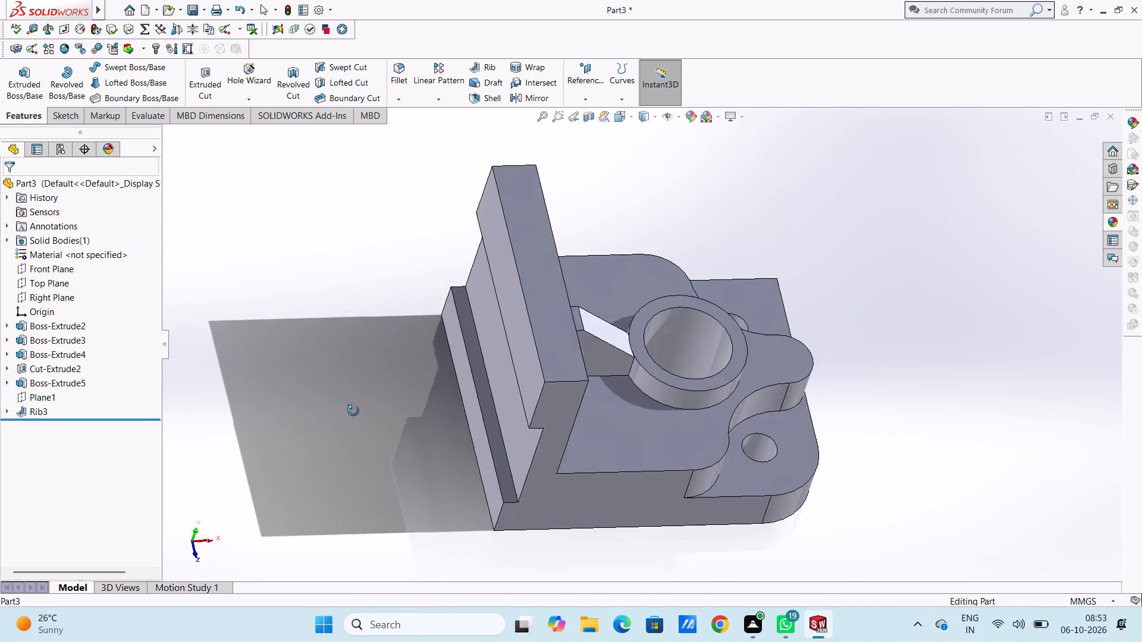
{"action": "middle_click_drag", "start_coordinate": [353, 411], "coordinate": [340, 325]}
{"action": "middle_click_drag", "start_coordinate": [354, 366], "coordinate": [342, 312]}
{"action": "scroll", "coordinate": [342, 312], "scroll_direction": "up", "scroll_amount": 1}
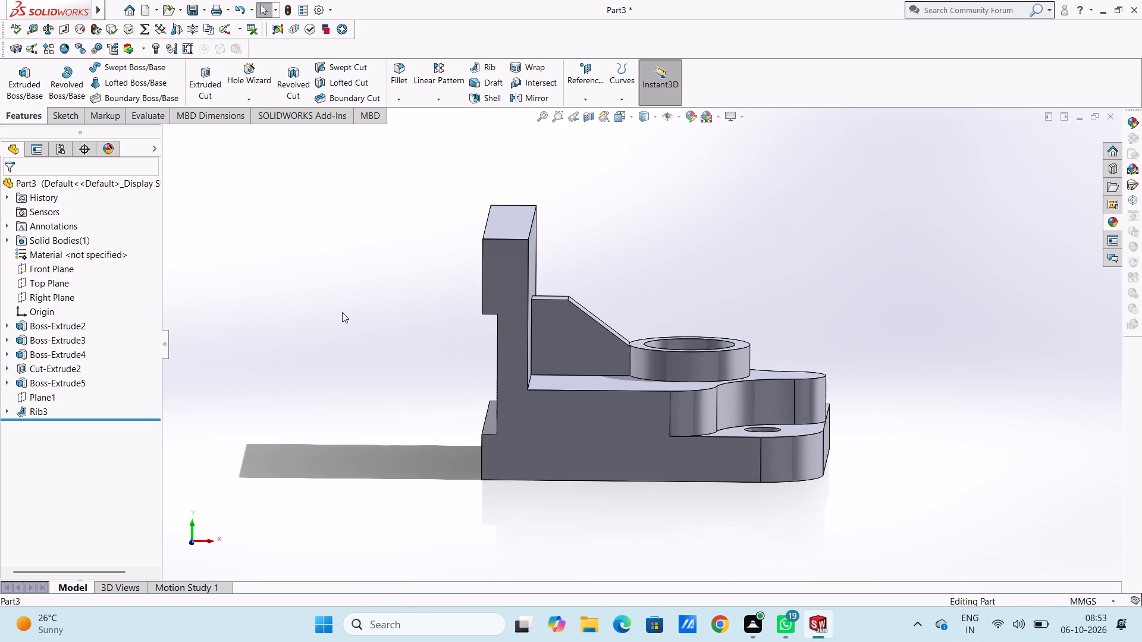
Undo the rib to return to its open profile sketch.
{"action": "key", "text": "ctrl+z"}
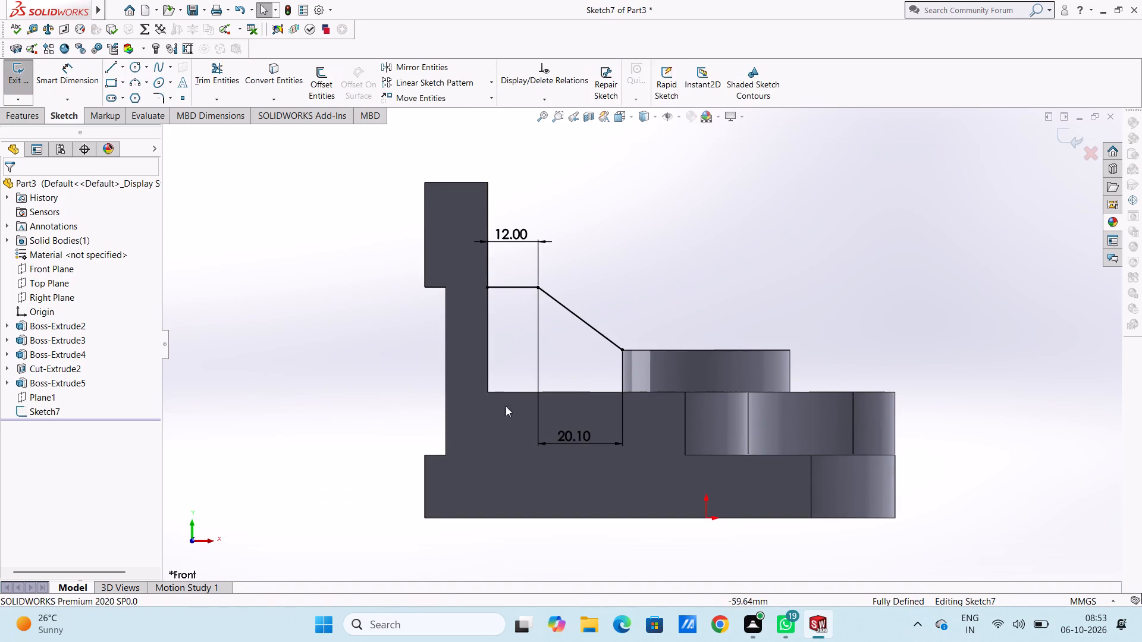
Set the sloping line's horizontal span to 20.3 mm in the rib profile.
{"action": "double_click", "coordinate": [588, 438]}
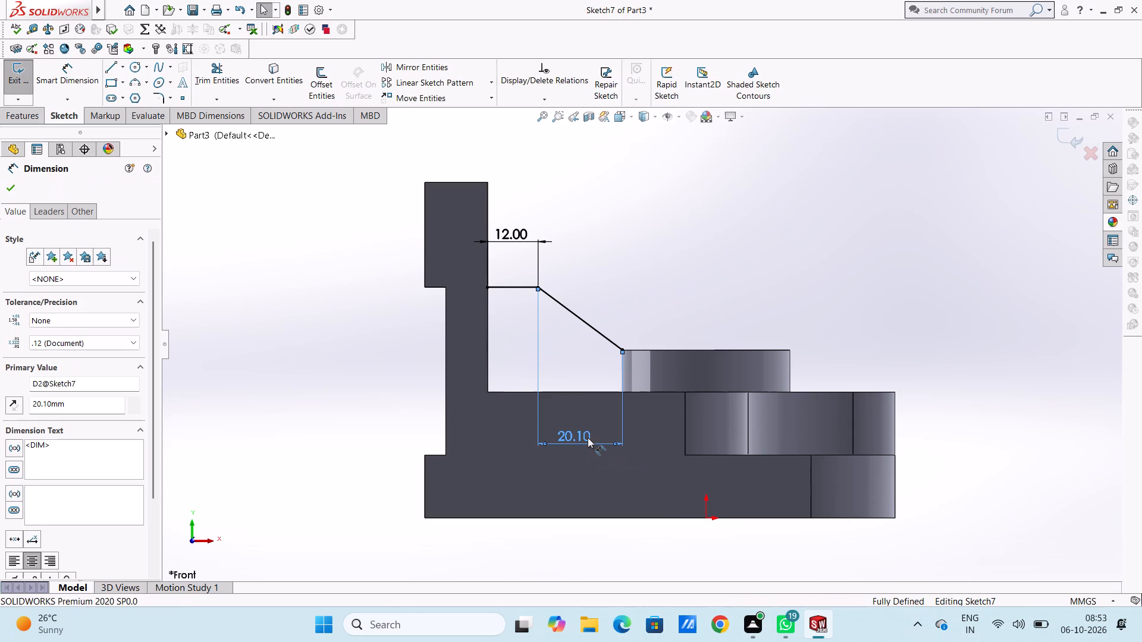
{"action": "type", "text": "20."}
{"action": "key", "text": "3"}
{"action": "key", "text": "Return"}
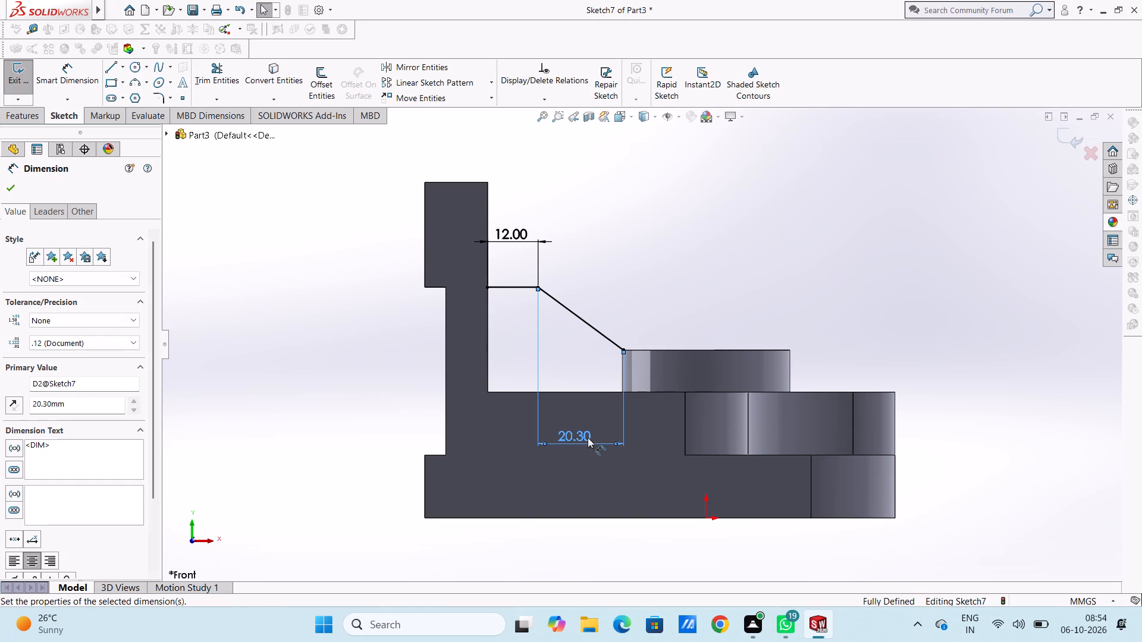
{"action": "left_click", "coordinate": [372, 332]}
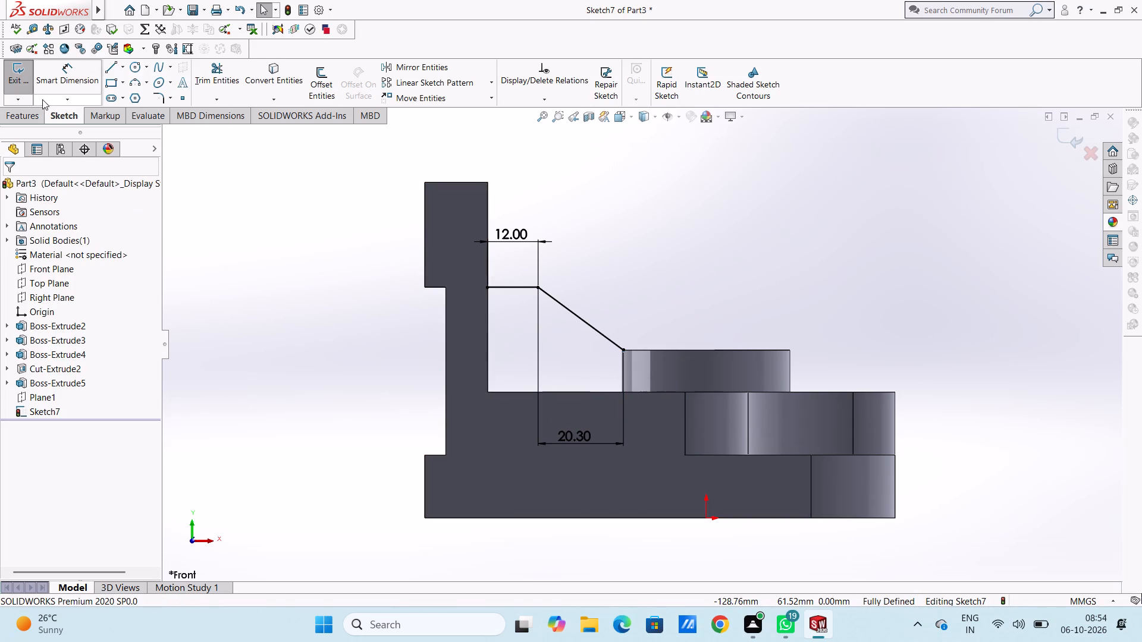
Create a 10 mm thick rib from the open profile, thickened on both sides, and check its junction with the boss.
{"action": "left_click", "coordinate": [37, 113]}
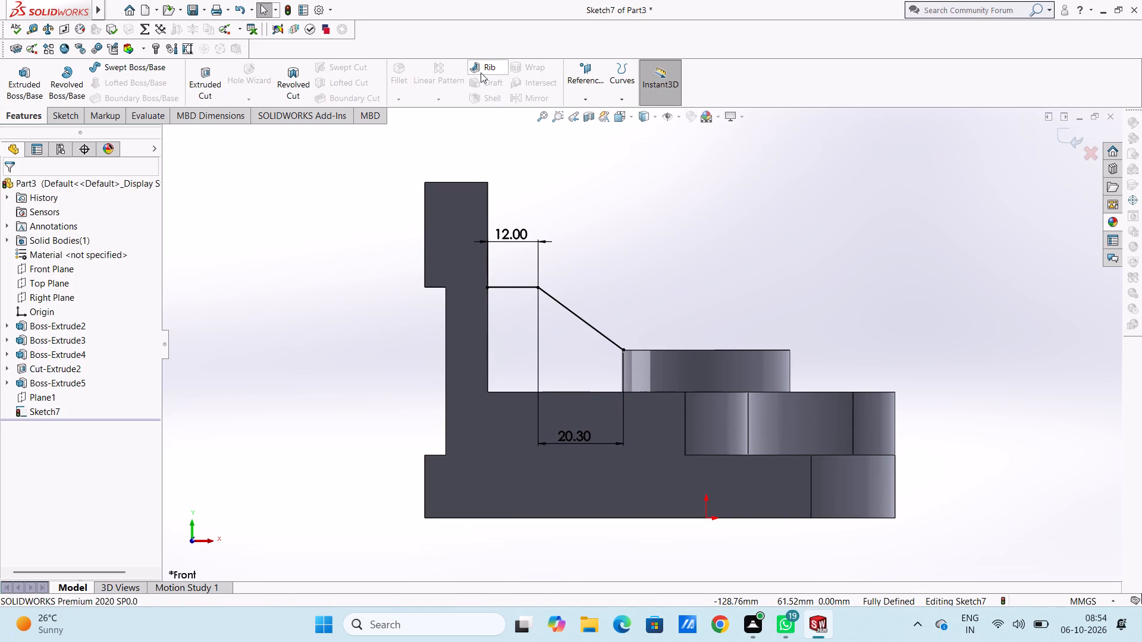
{"action": "left_click", "coordinate": [481, 72]}
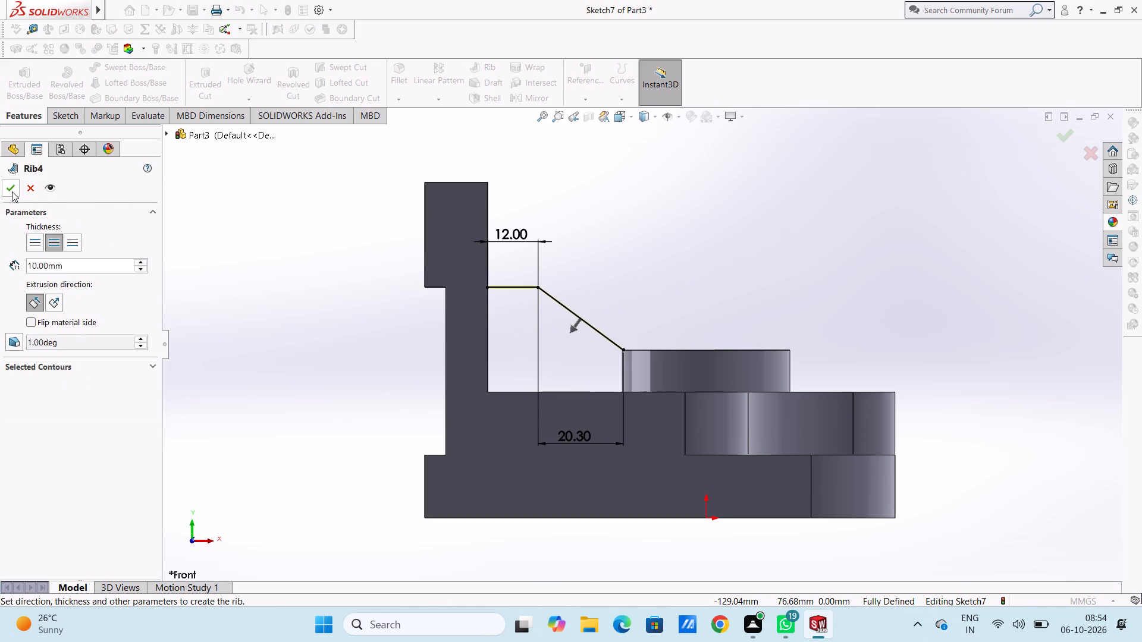
{"action": "left_click", "coordinate": [9, 188]}
{"action": "left_click", "coordinate": [233, 236]}
{"action": "middle_click_drag", "start_coordinate": [263, 235], "coordinate": [284, 398]}
{"action": "scroll", "coordinate": [610, 396], "scroll_direction": "down", "scroll_amount": 6}
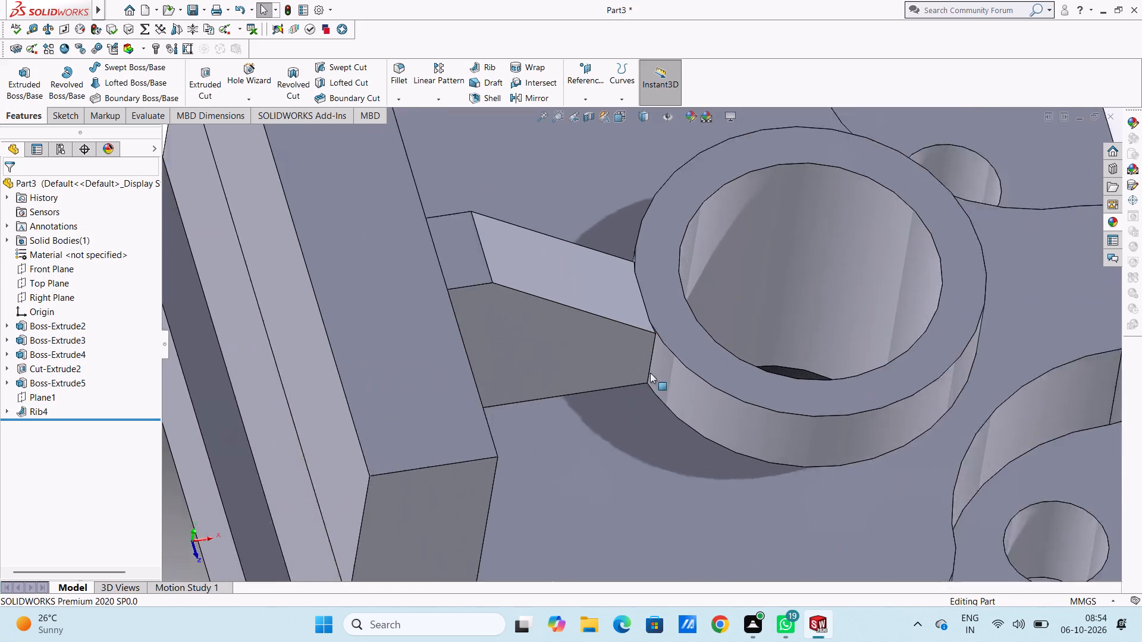
{"action": "scroll", "coordinate": [683, 325], "scroll_direction": "down", "scroll_amount": 5}
{"action": "scroll", "coordinate": [618, 330], "scroll_direction": "down", "scroll_amount": 6}
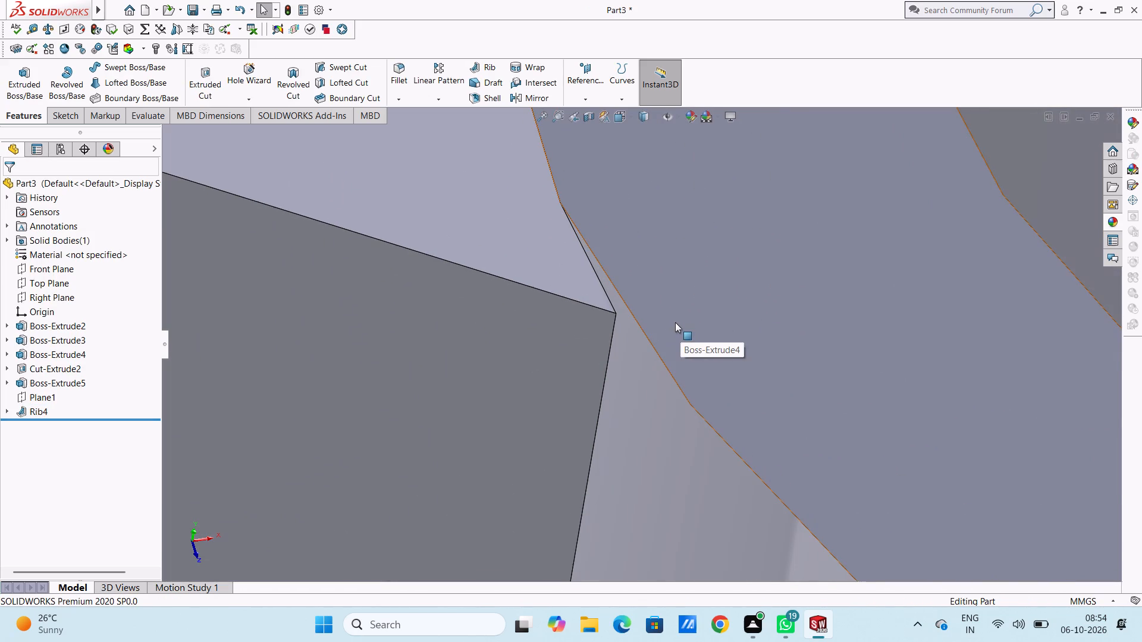
Examine the rib's junction with the boss up close, and view the whole bracket from several angles.
{"action": "scroll", "coordinate": [658, 338], "scroll_direction": "up", "scroll_amount": 11}
{"action": "middle_click_drag", "start_coordinate": [650, 261], "coordinate": [663, 289]}
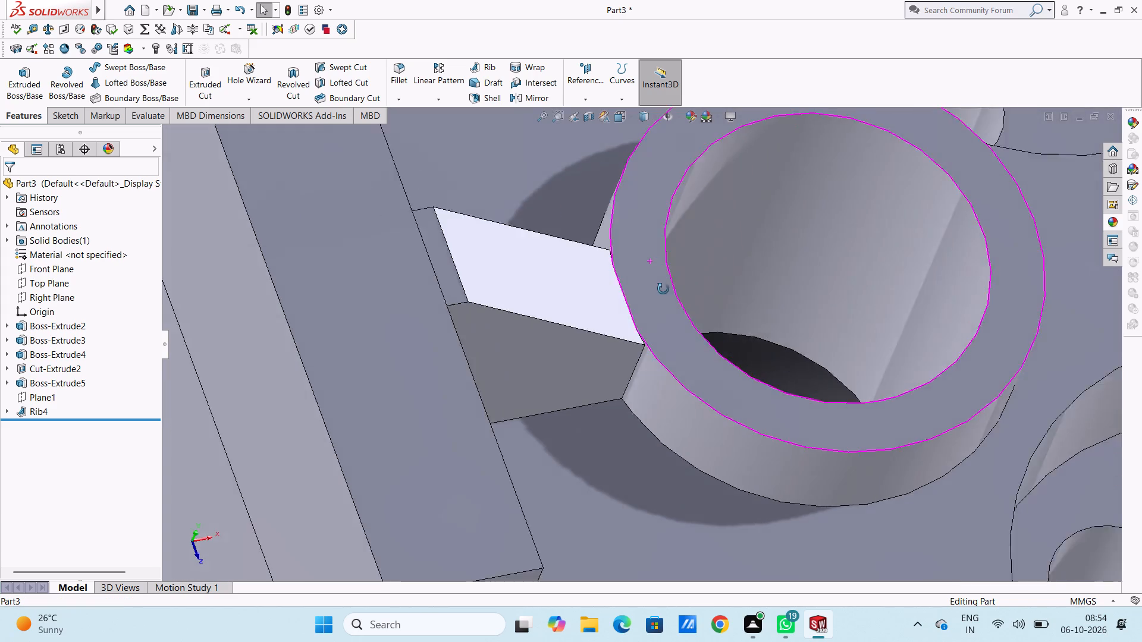
{"action": "middle_click_drag", "start_coordinate": [663, 289], "coordinate": [608, 304]}
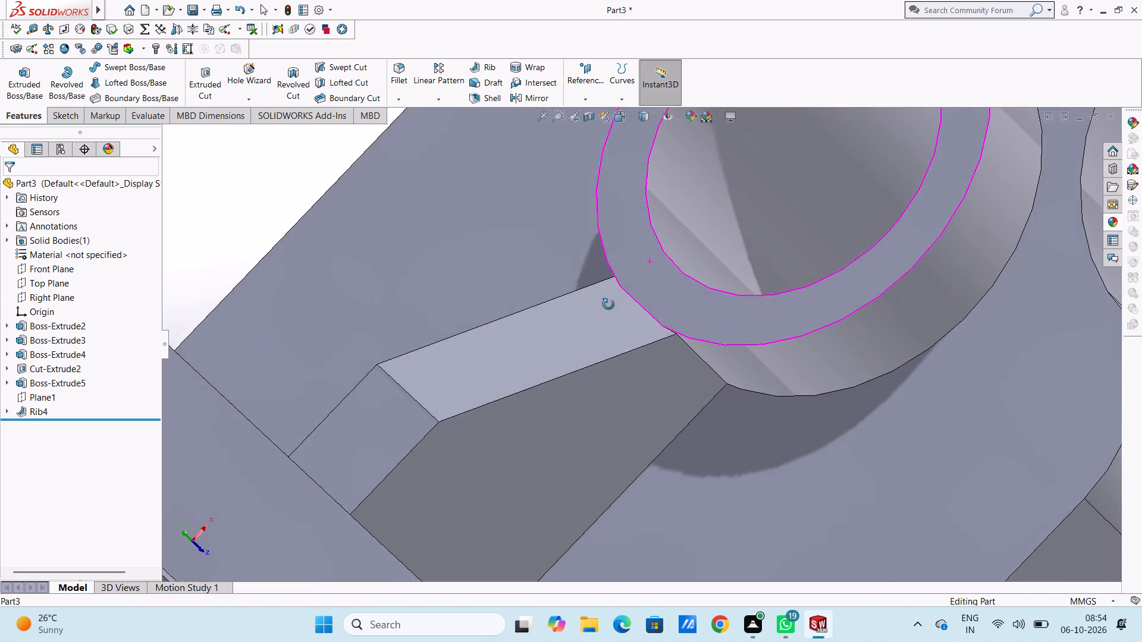
{"action": "middle_click_drag", "start_coordinate": [608, 304], "coordinate": [603, 282]}
{"action": "scroll", "coordinate": [607, 298], "scroll_direction": "up", "scroll_amount": 5}
{"action": "scroll", "coordinate": [671, 353], "scroll_direction": "up", "scroll_amount": 1}
{"action": "middle_click_drag", "start_coordinate": [677, 331], "coordinate": [591, 270]}
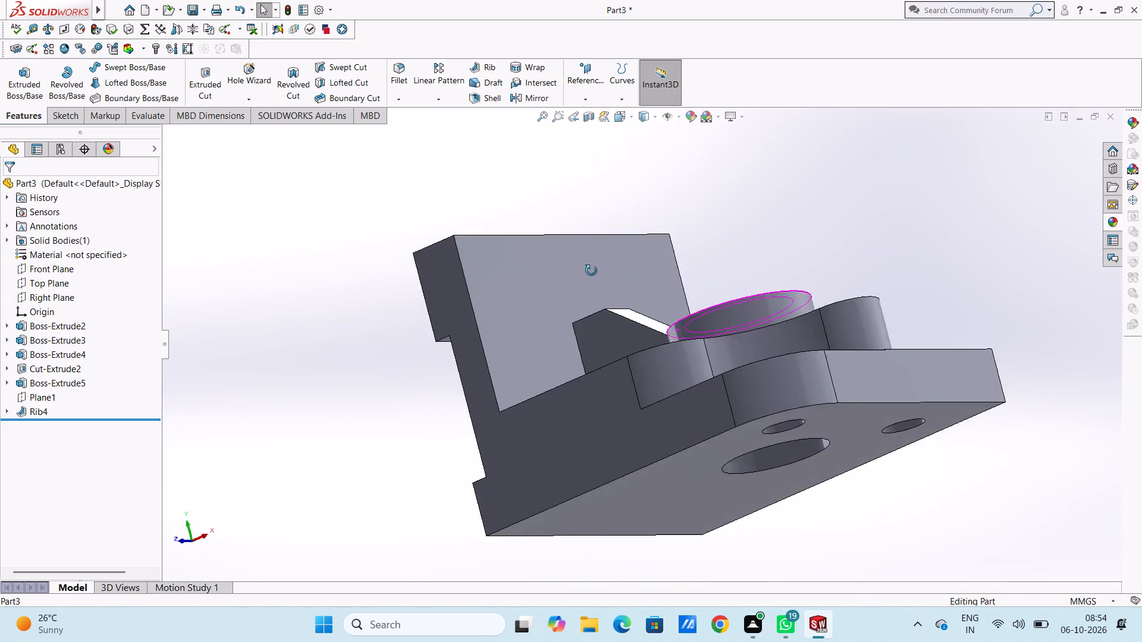
{"action": "middle_click_drag", "start_coordinate": [591, 270], "coordinate": [622, 353]}
{"action": "scroll", "coordinate": [845, 246], "scroll_direction": "up", "scroll_amount": 3}
{"action": "left_click", "coordinate": [818, 266]}
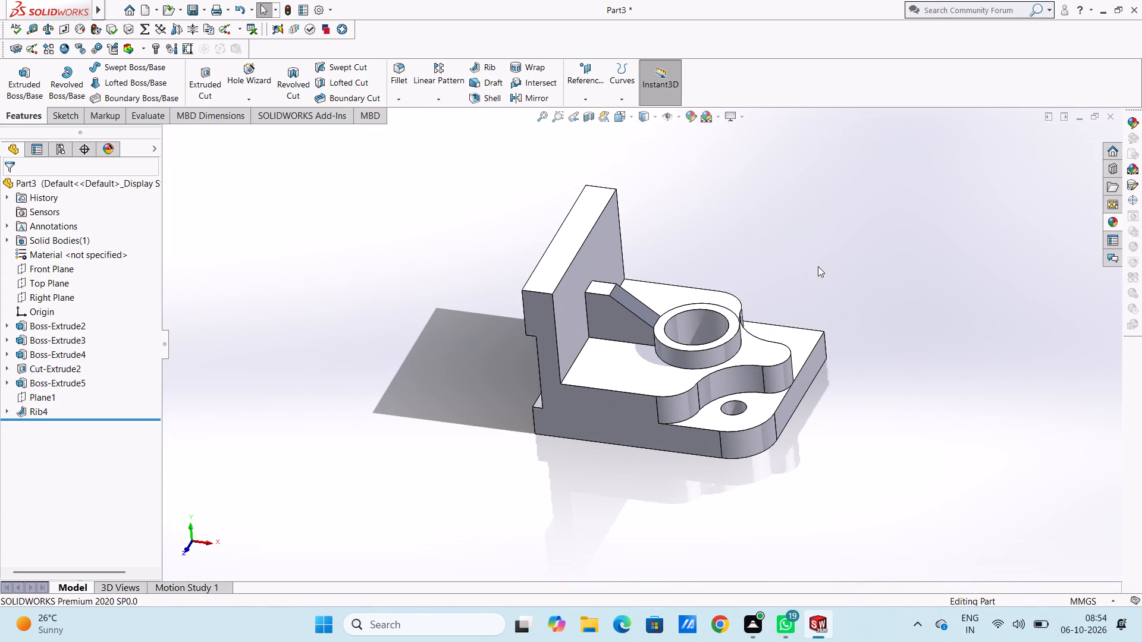
{"action": "middle_click_drag", "start_coordinate": [892, 291], "coordinate": [837, 251]}
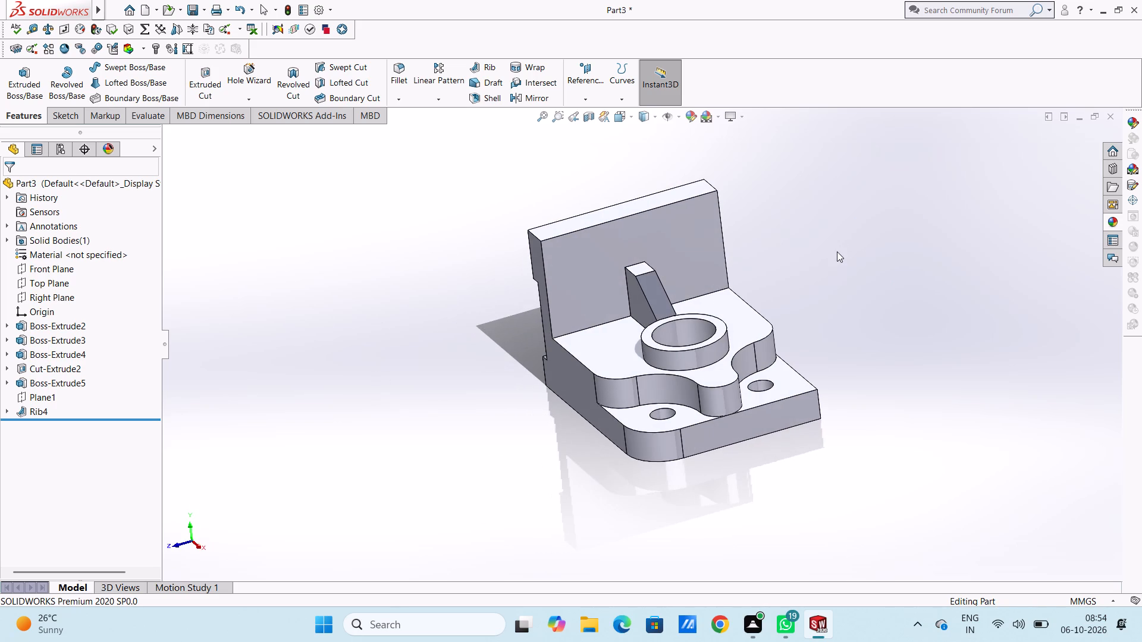
Sketch a circle of 25 mm radius on the side wall's inner face, centred on the midpoint of its top edge.
{"action": "key", "text": "ctrl+3"}
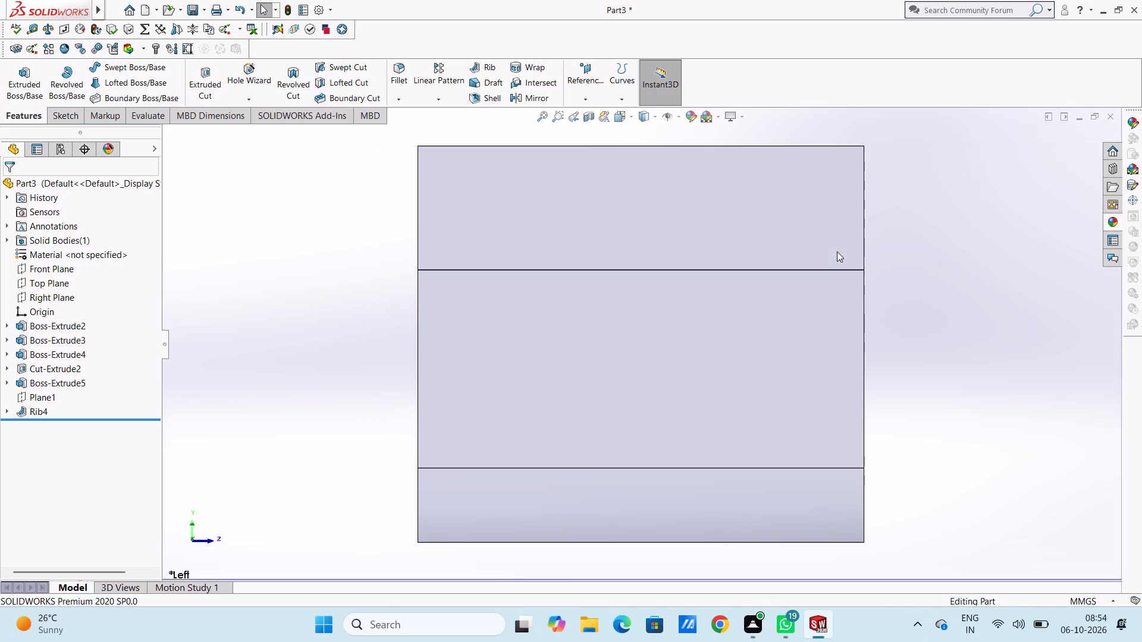
{"action": "key", "text": "ctrl+4"}
{"action": "scroll", "coordinate": [837, 251], "scroll_direction": "up", "scroll_amount": 2}
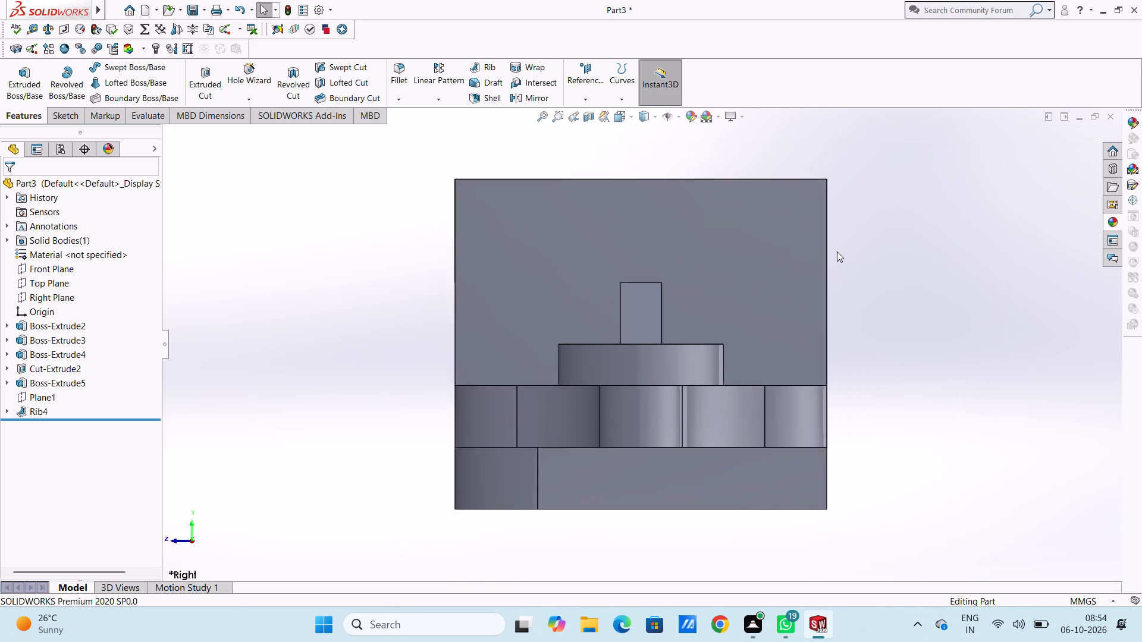
{"action": "scroll", "coordinate": [837, 251], "scroll_direction": "up", "scroll_amount": 2}
{"action": "left_click", "coordinate": [701, 271]}
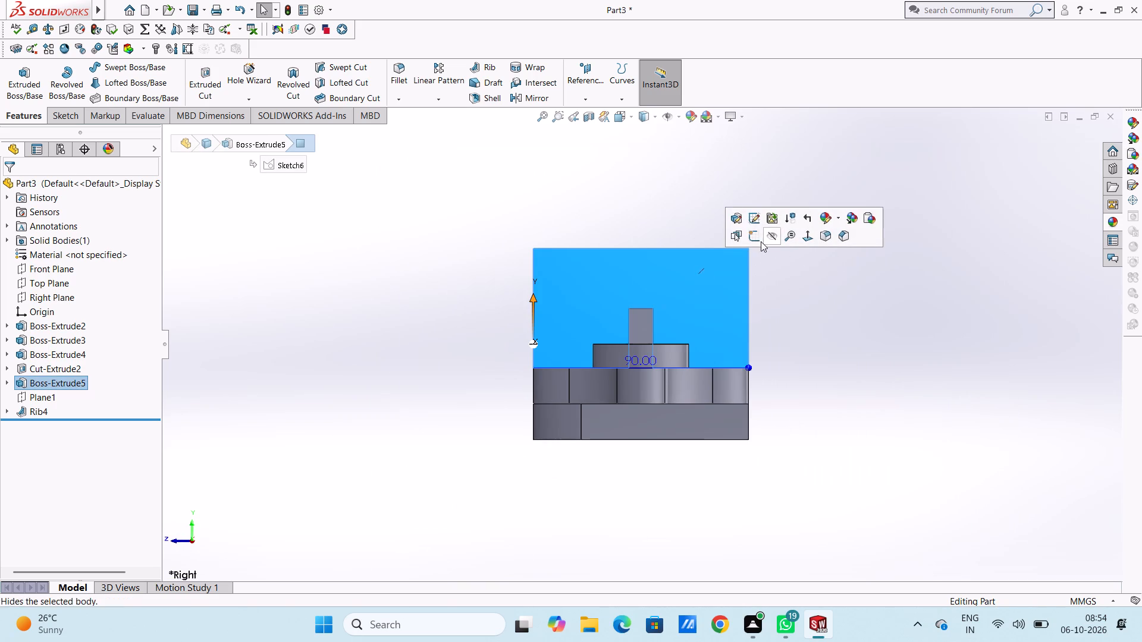
{"action": "left_click", "coordinate": [752, 238]}
{"action": "left_click", "coordinate": [717, 210]}
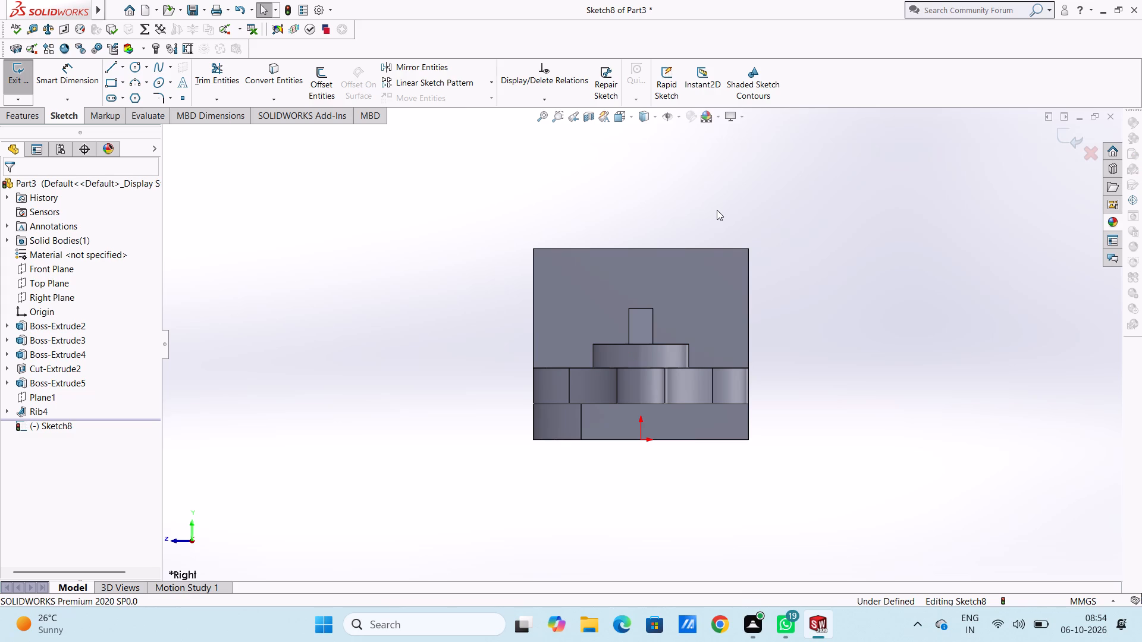
{"action": "left_click", "coordinate": [130, 61]}
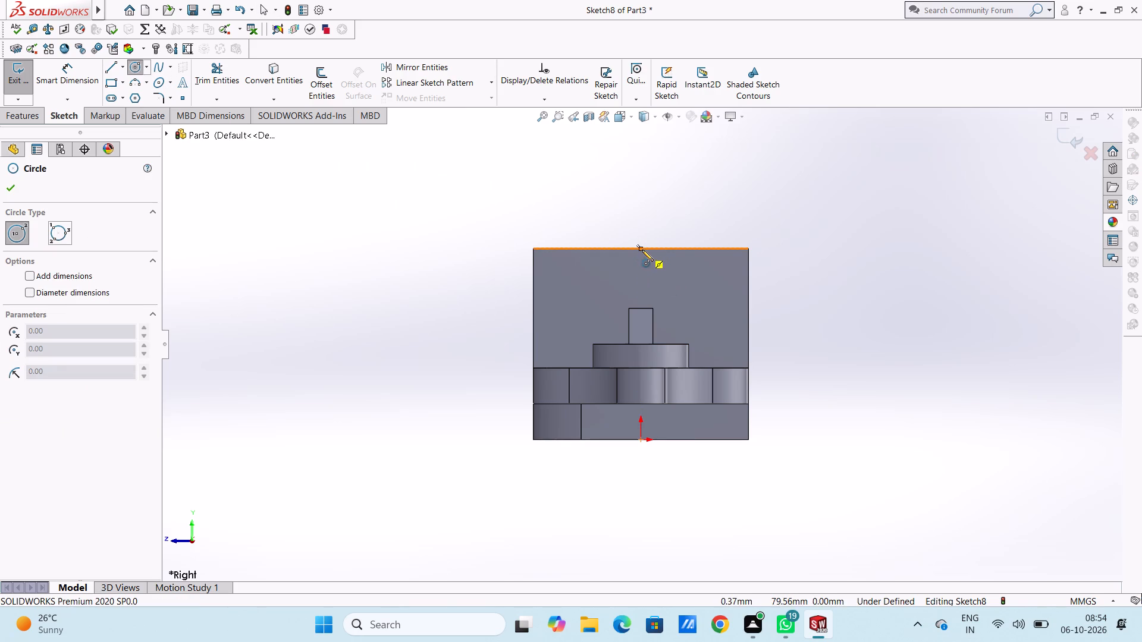
{"action": "left_click", "coordinate": [638, 248]}
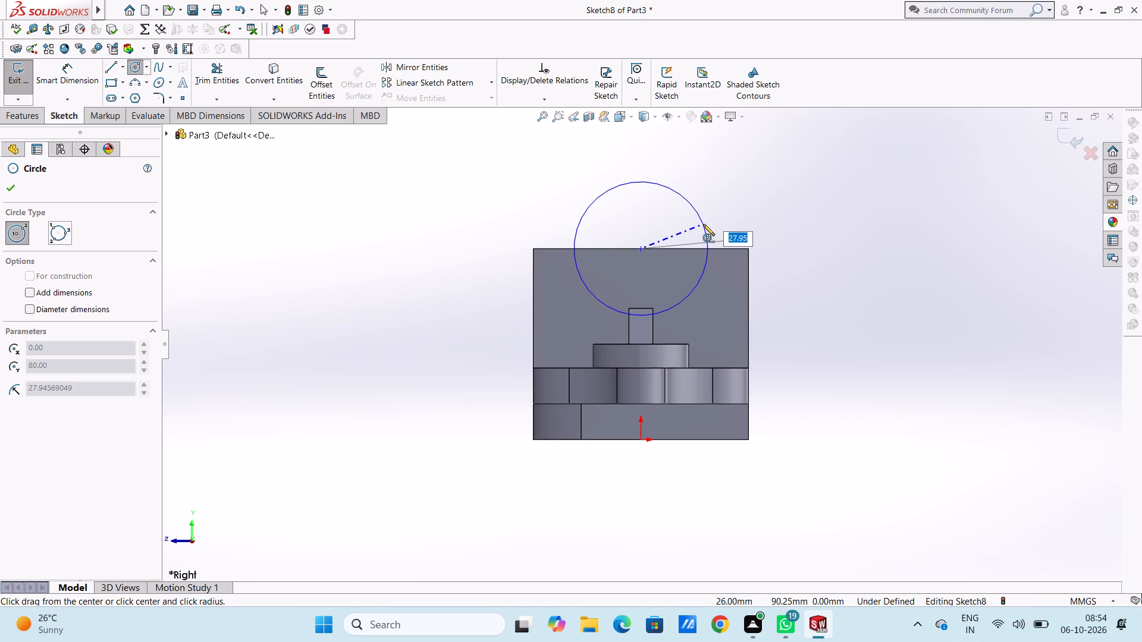
{"action": "type", "text": "25"}
{"action": "key", "text": "Return"}
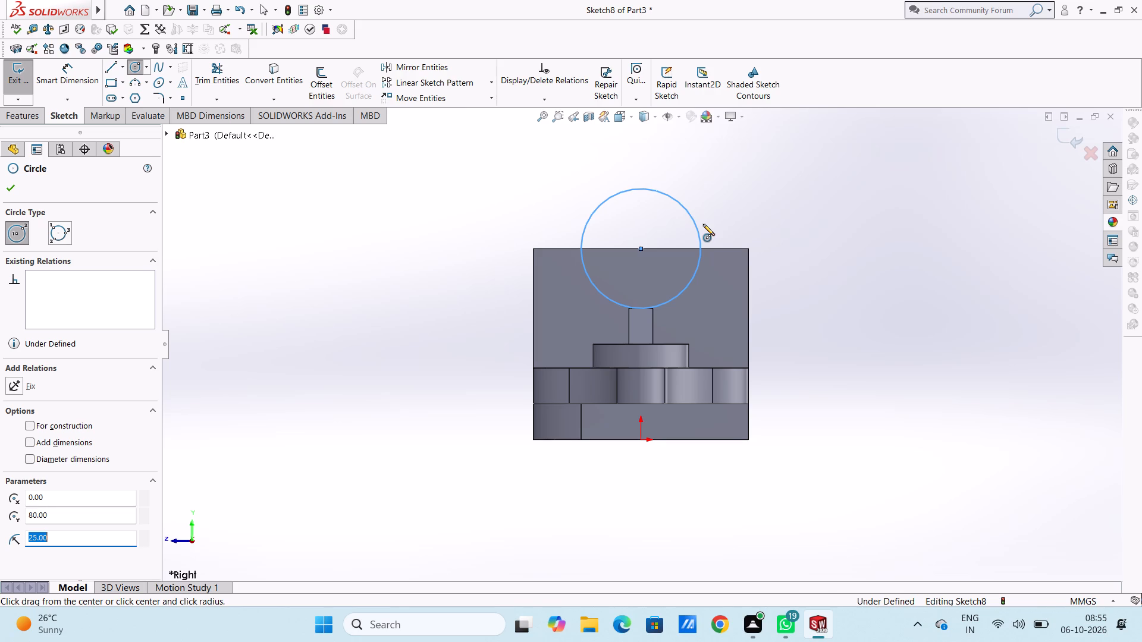
Add a concentric inner circle of 10 mm radius at the same centre point.
{"action": "left_click", "coordinate": [641, 248]}
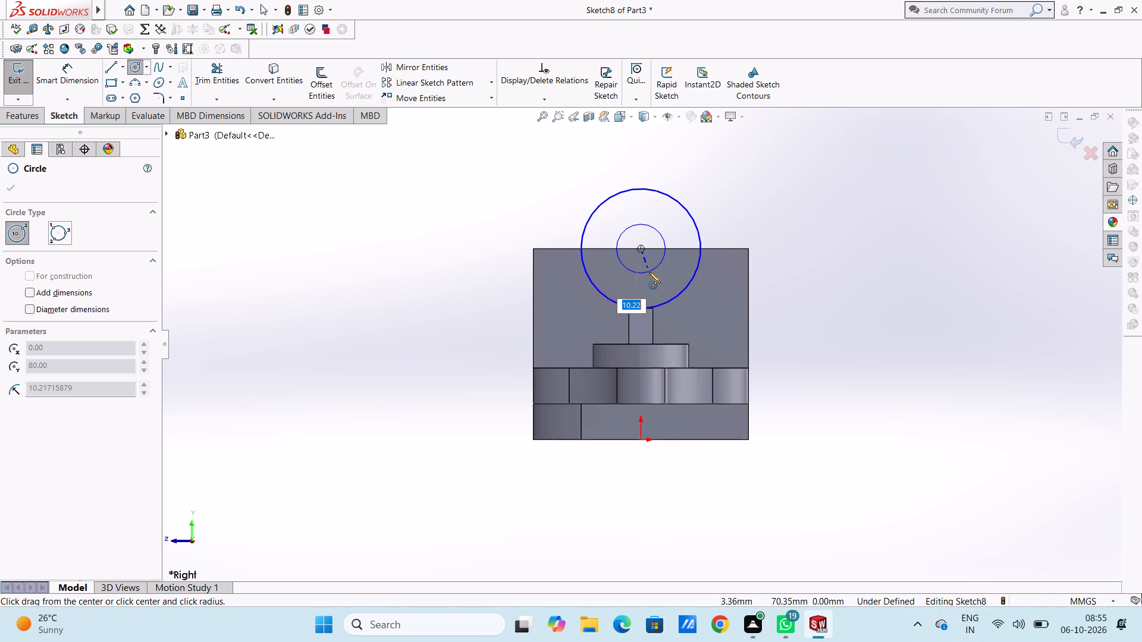
{"action": "type", "text": "10"}
{"action": "key", "text": "Return"}
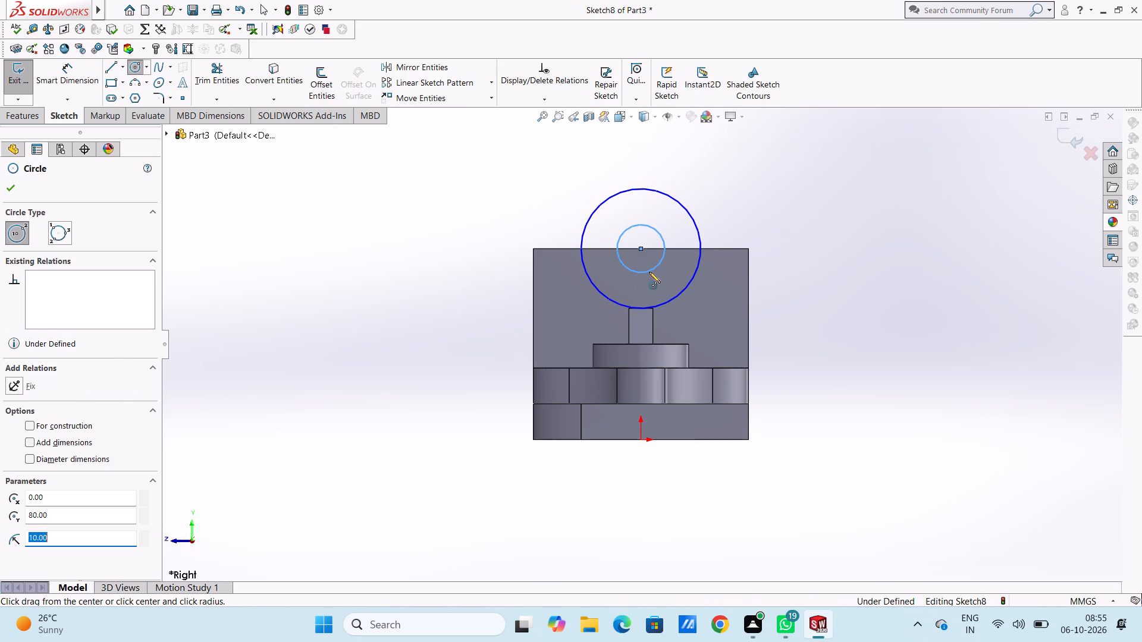
{"action": "key", "text": "Escape"}
{"action": "key", "text": "Escape"}
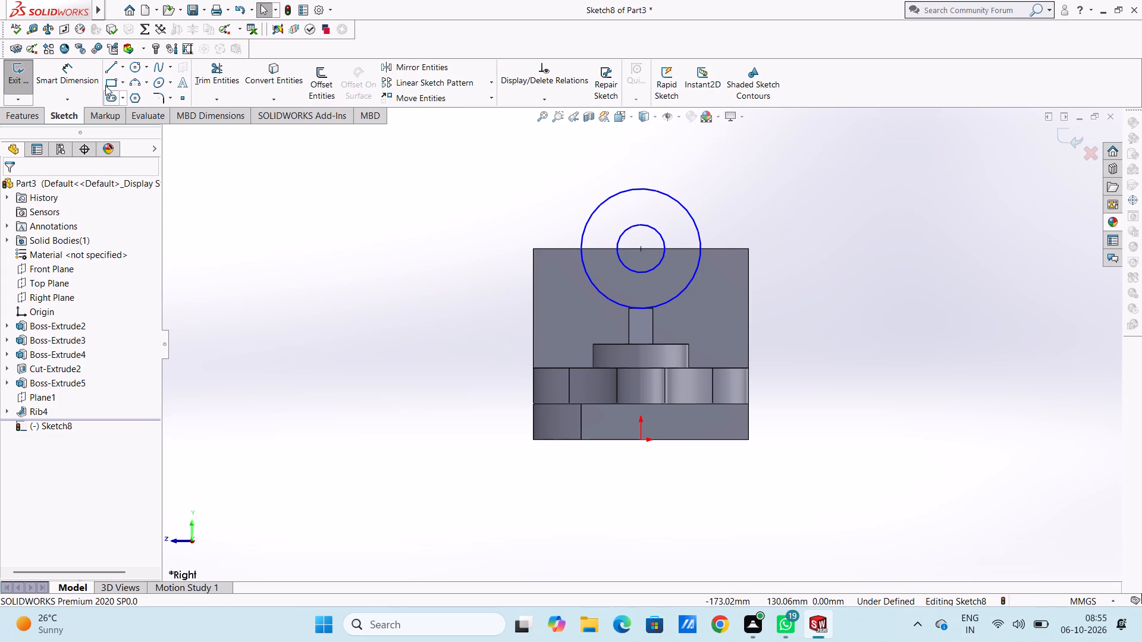
Dimension the inner circle's diameter as 20 mm and the outer circle's diameter as 50 mm.
{"action": "left_click", "coordinate": [58, 79]}
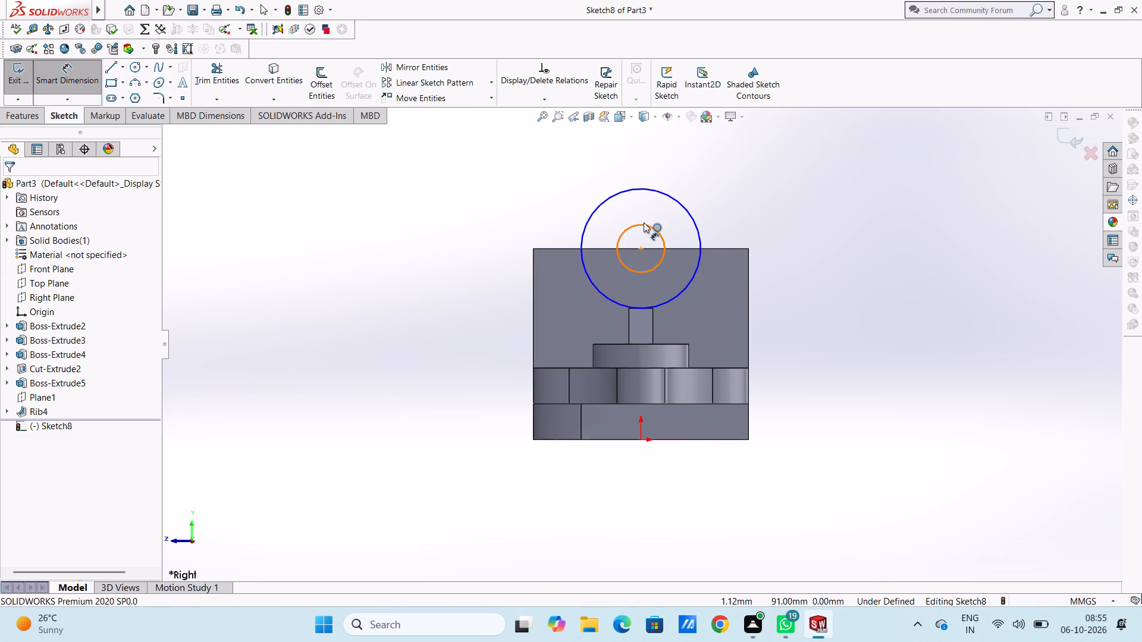
{"action": "left_click", "coordinate": [644, 222]}
{"action": "left_click", "coordinate": [922, 208]}
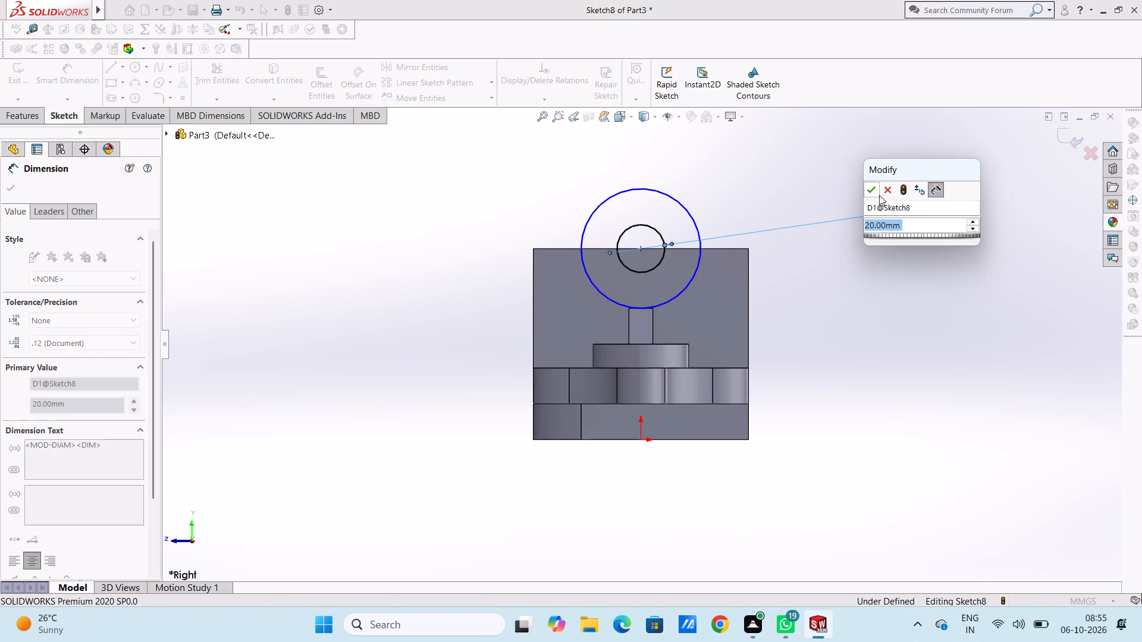
{"action": "left_click", "coordinate": [874, 190]}
{"action": "left_click", "coordinate": [826, 163]}
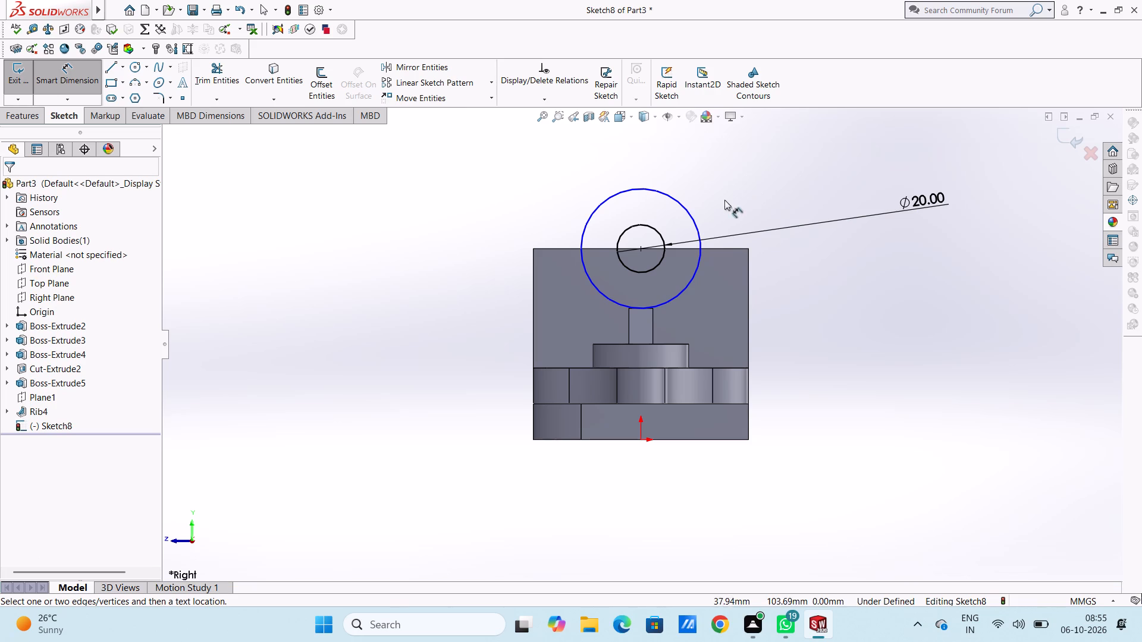
{"action": "left_click", "coordinate": [691, 216]}
{"action": "left_click", "coordinate": [872, 165]}
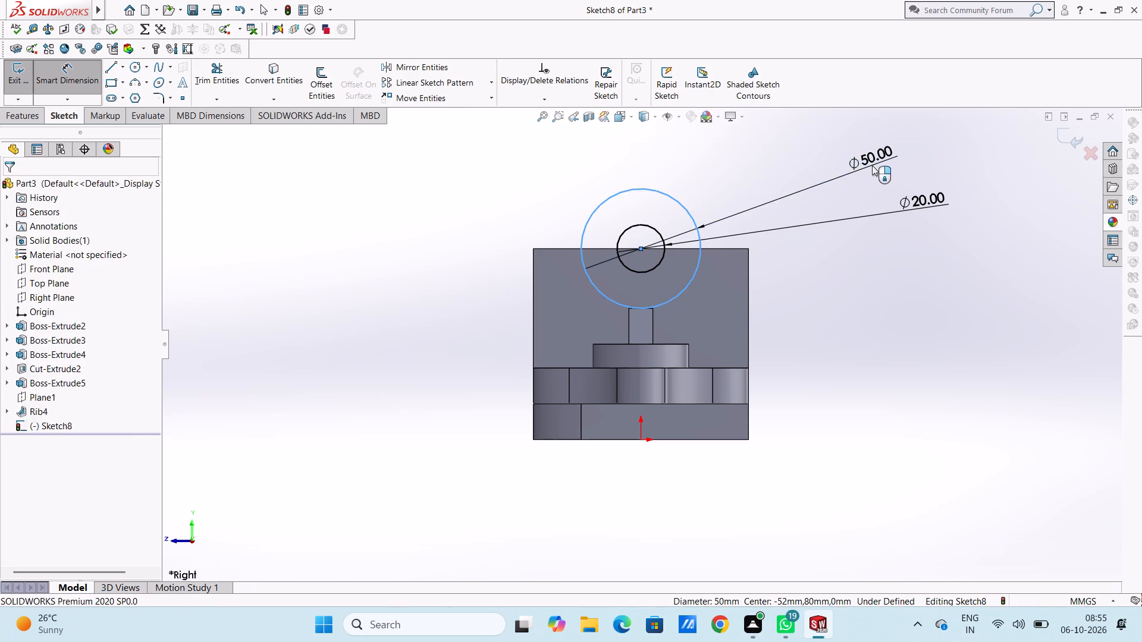
{"action": "left_click", "coordinate": [820, 148]}
{"action": "left_click", "coordinate": [784, 146]}
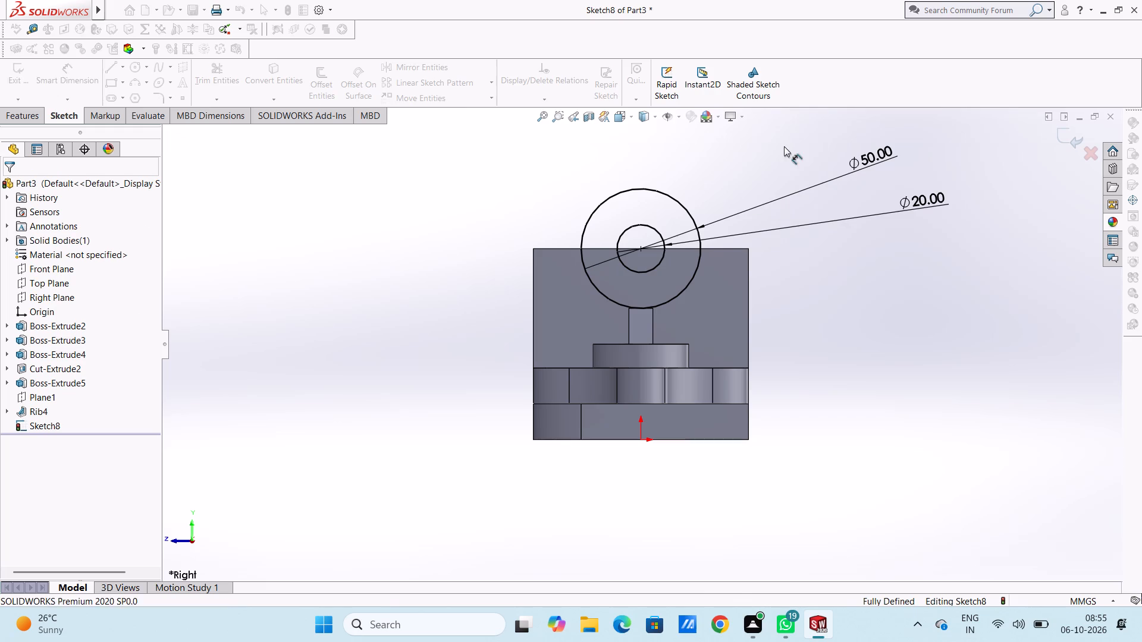
Draw connected horizontal lines along the wall's top edge, spanning the outer circle's diameter and passing through the inner circle's side points.
{"action": "scroll", "coordinate": [848, 259], "scroll_direction": "up", "scroll_amount": 2}
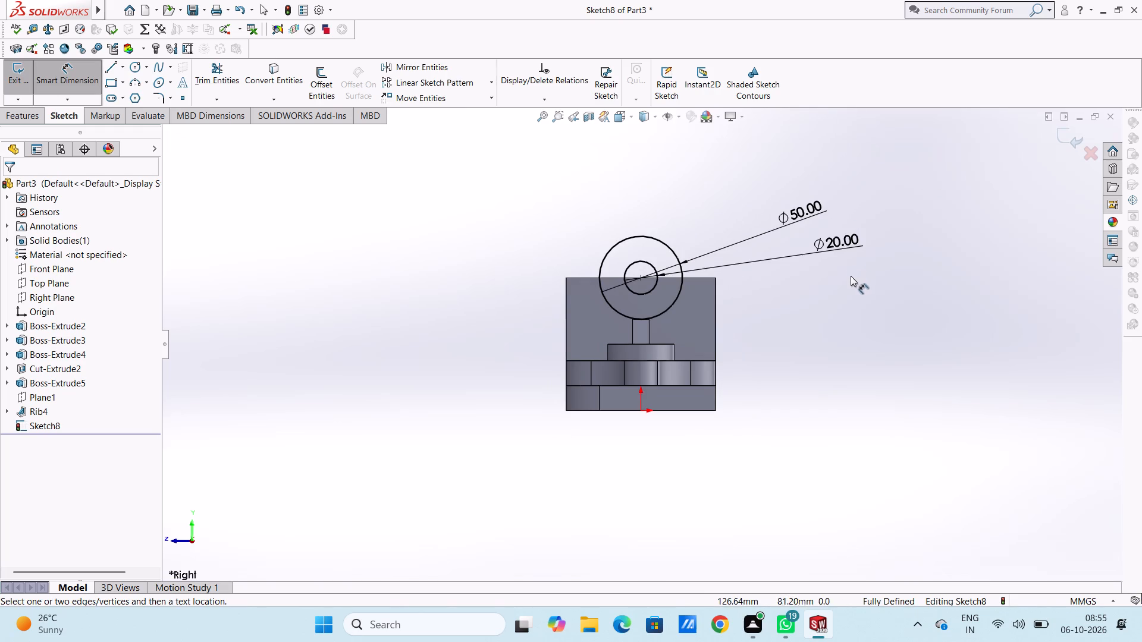
{"action": "left_click", "coordinate": [115, 70]}
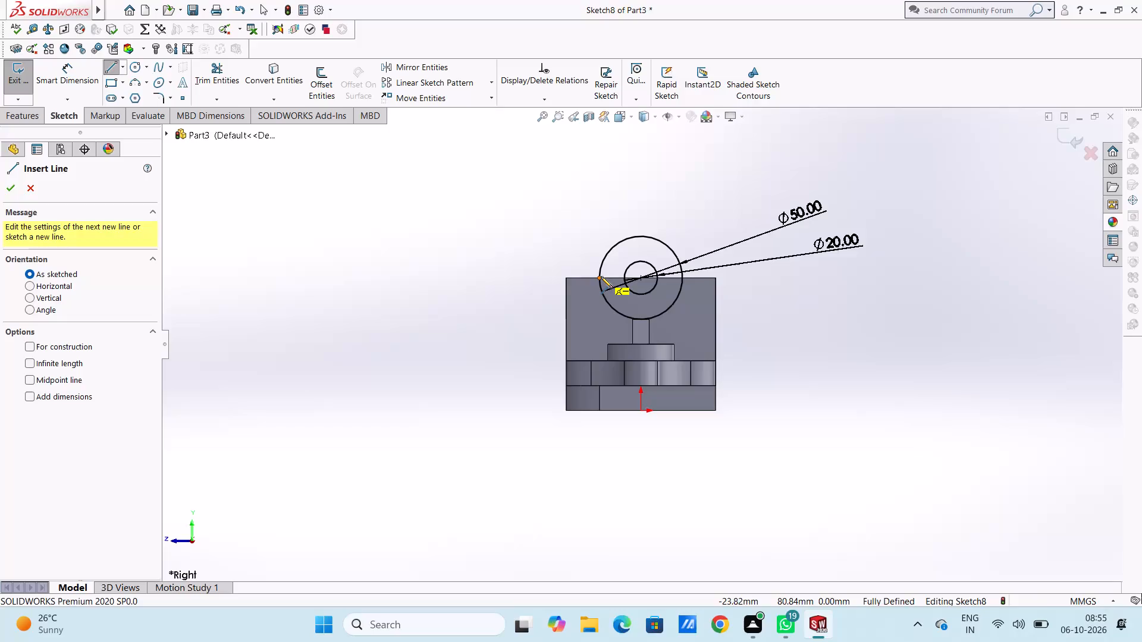
{"action": "left_click", "coordinate": [599, 276]}
{"action": "left_click", "coordinate": [621, 278]}
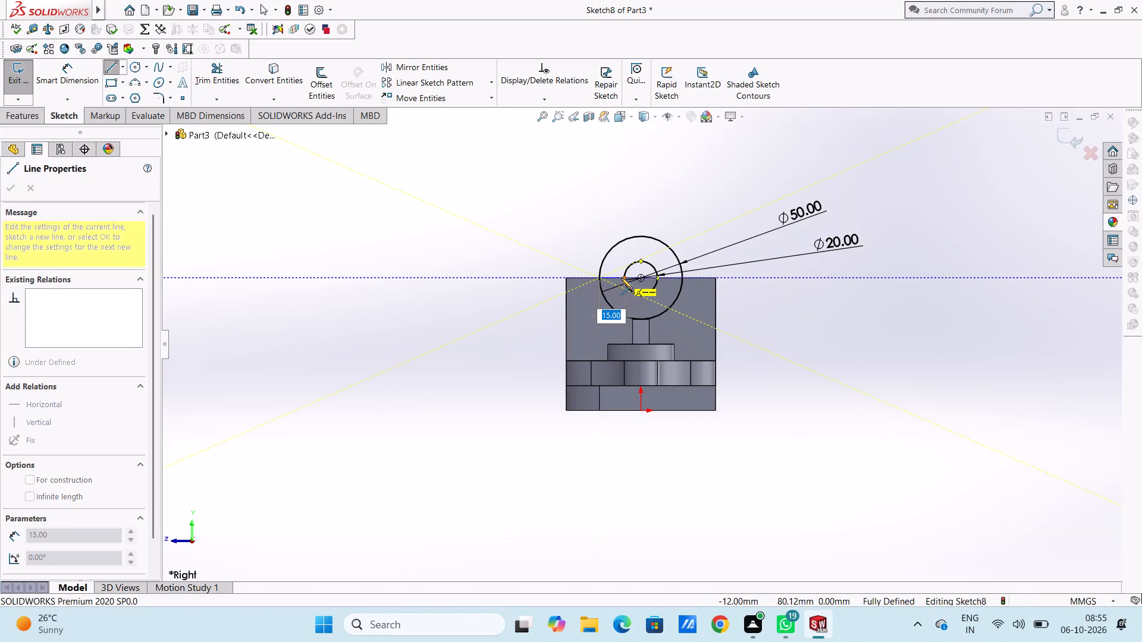
{"action": "left_click", "coordinate": [655, 279]}
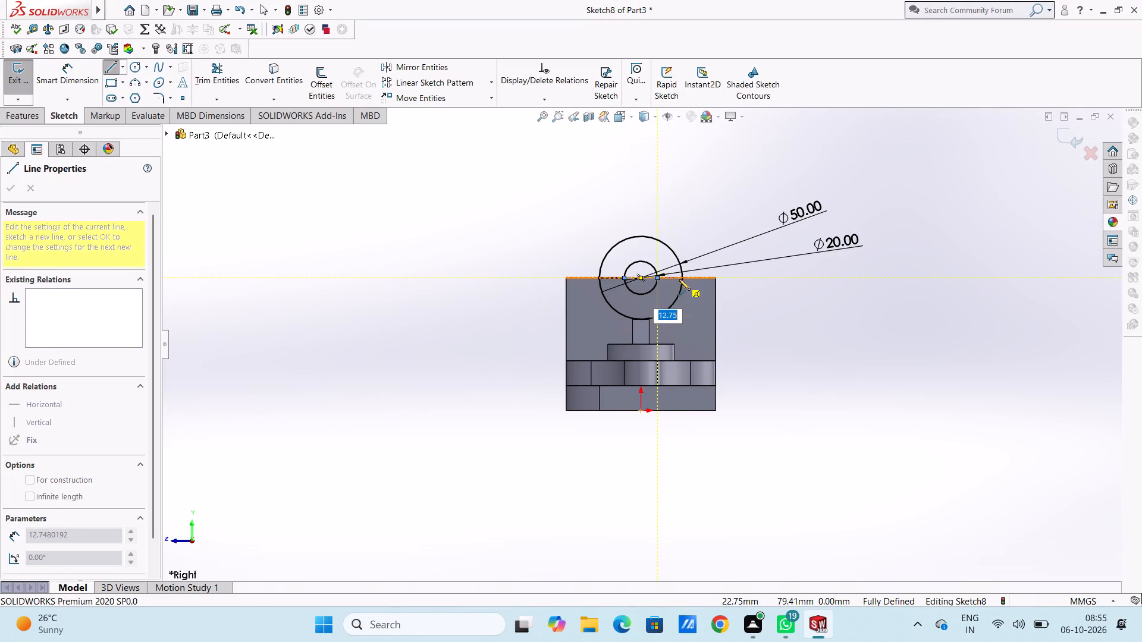
{"action": "left_click", "coordinate": [680, 279]}
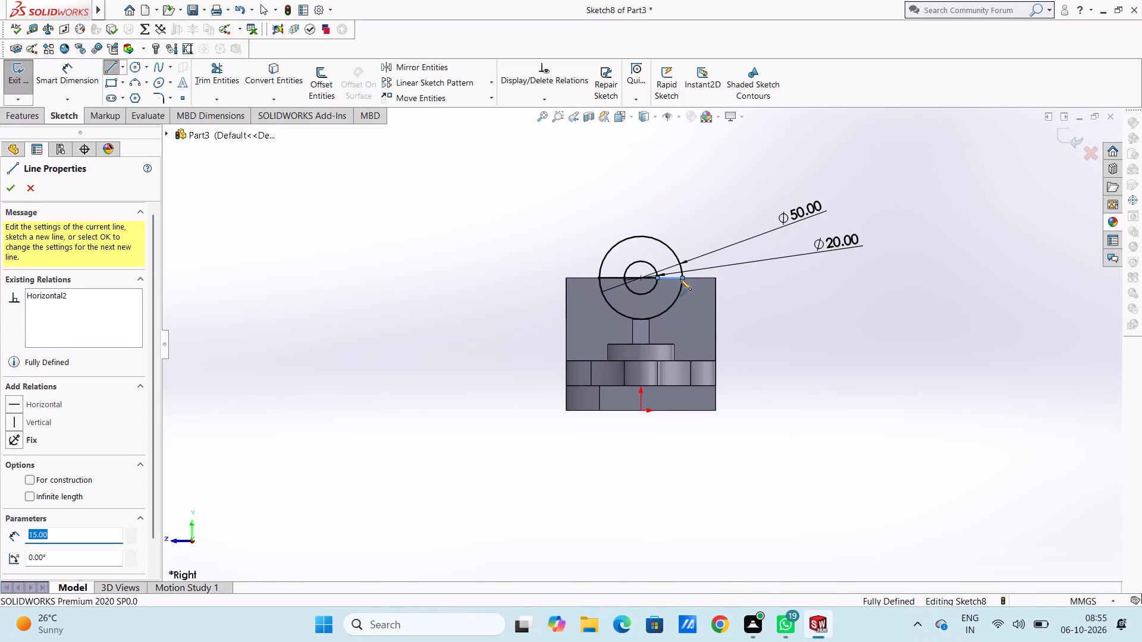
{"action": "key", "text": "Escape"}
{"action": "key", "text": "Escape"}
{"action": "key", "text": "Escape"}
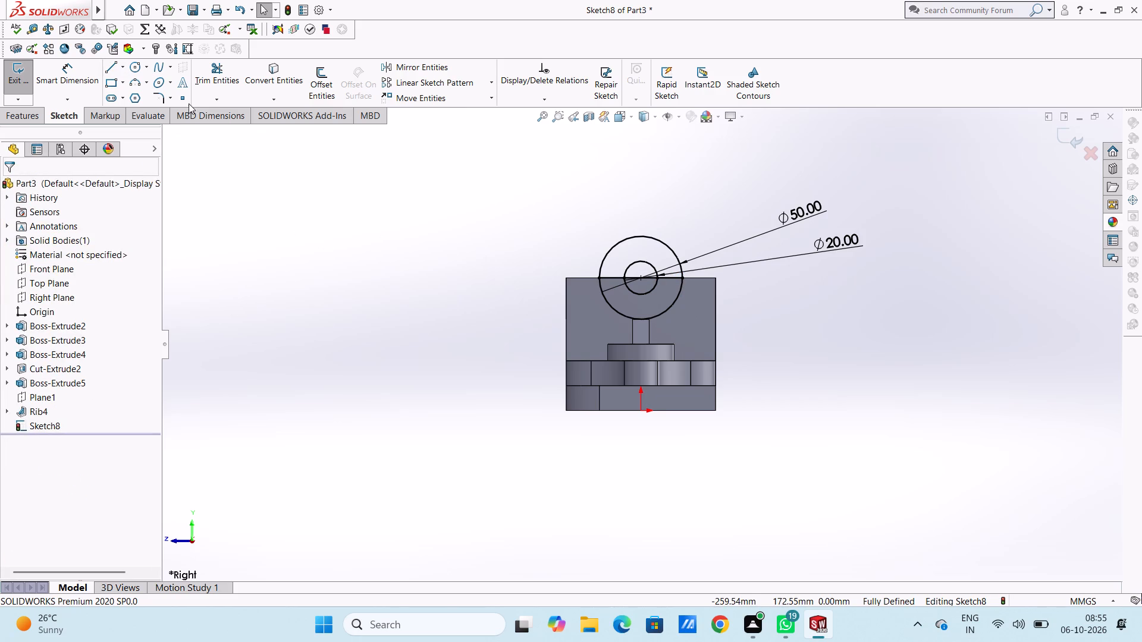
Trim away the outer circle's lower half and the line segment crossing the inner circle.
{"action": "left_click", "coordinate": [212, 72]}
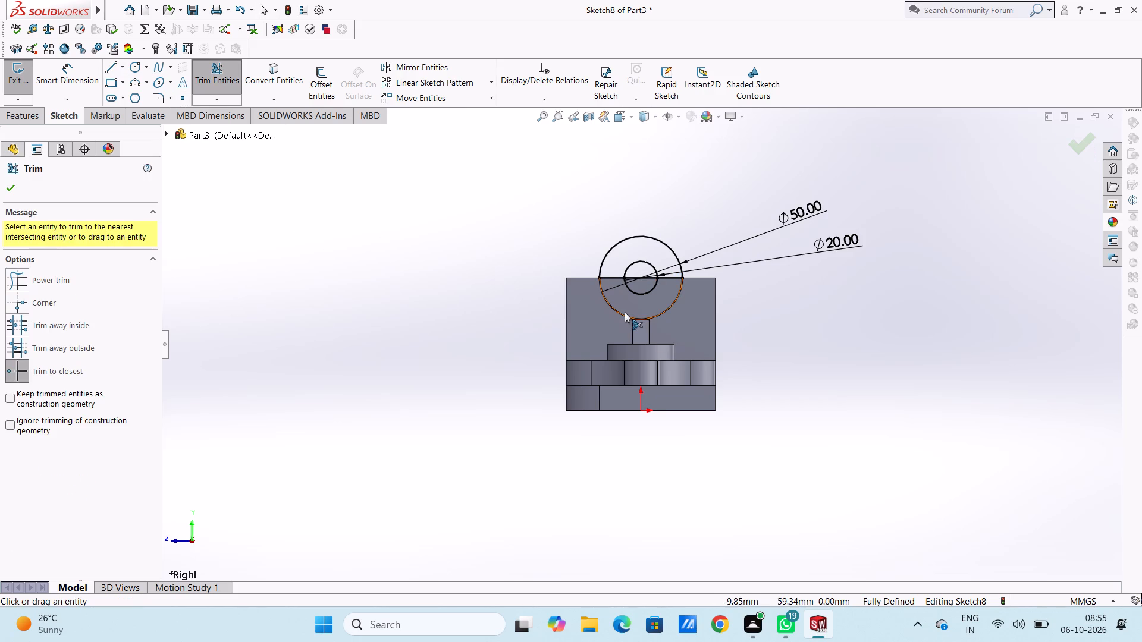
{"action": "left_click", "coordinate": [623, 312]}
{"action": "double_click", "coordinate": [642, 275]}
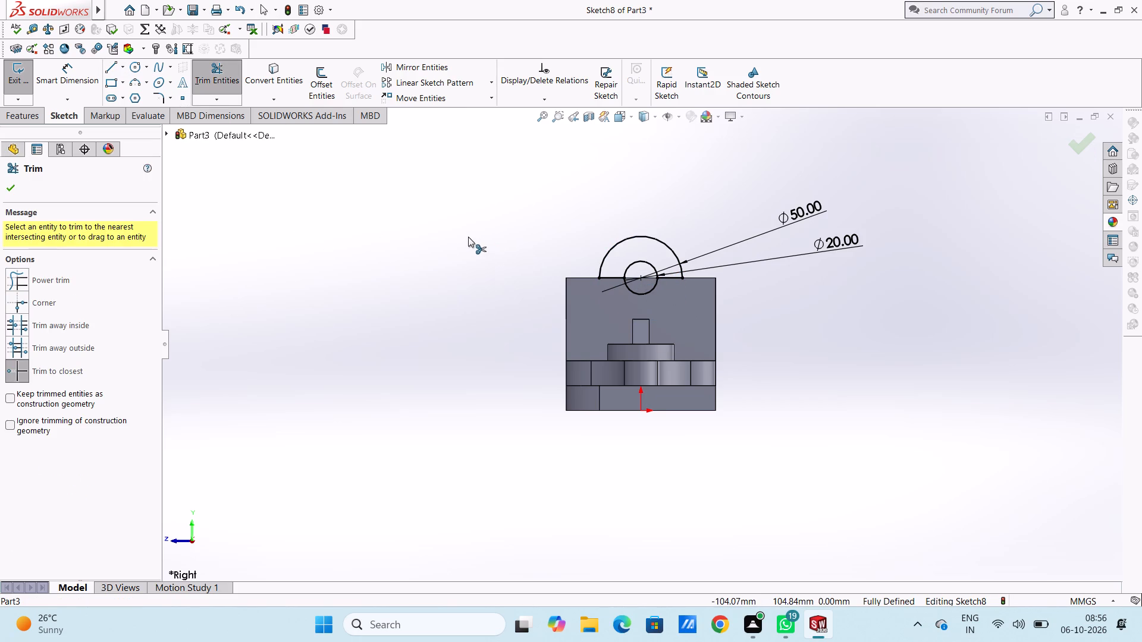
{"action": "key", "text": "Escape"}
{"action": "key", "text": "Escape"}
Extrude the half-ring region 15 mm in the reversed direction, toward the side wall's outer face, merged with the body.
{"action": "middle_click_drag", "start_coordinate": [469, 237], "coordinate": [490, 270]}
{"action": "left_click", "coordinate": [27, 111]}
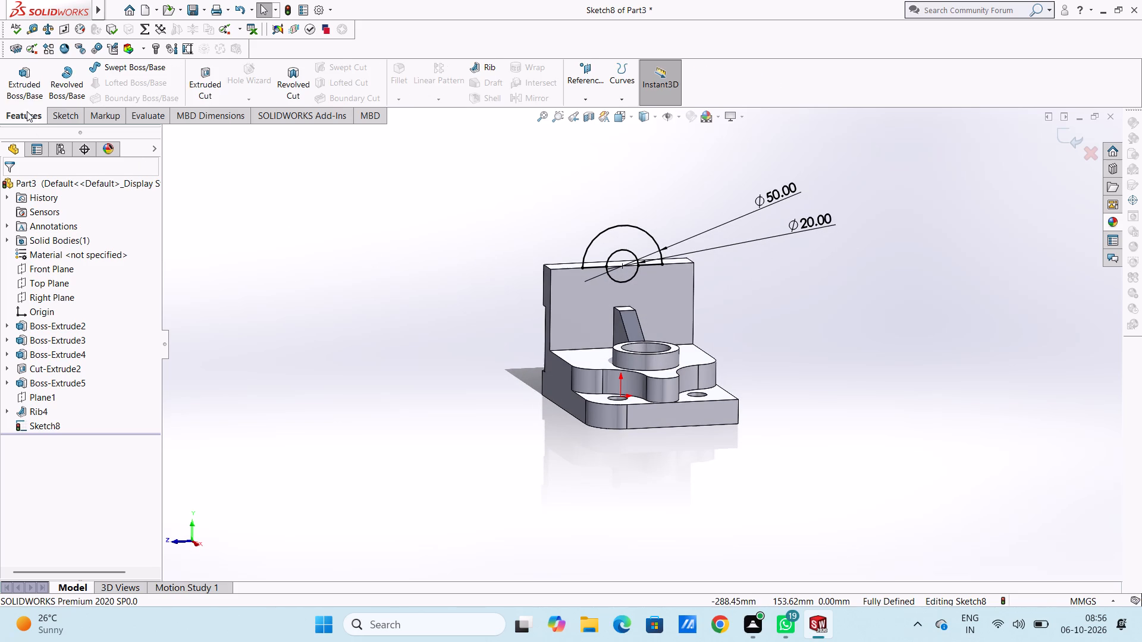
{"action": "left_click", "coordinate": [32, 86]}
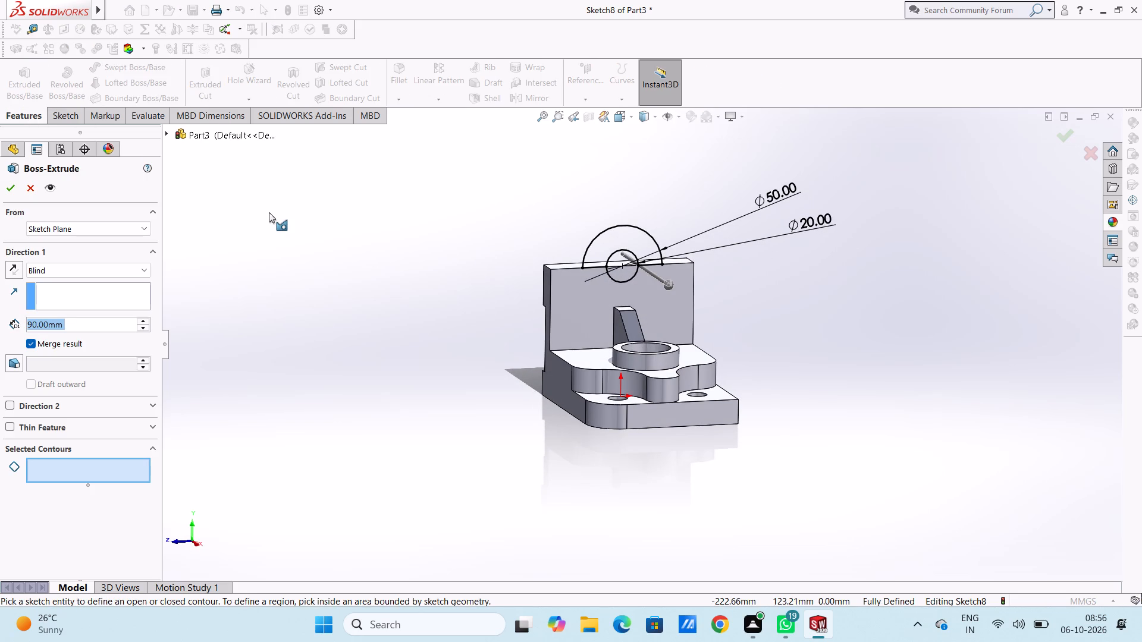
{"action": "left_click", "coordinate": [598, 251]}
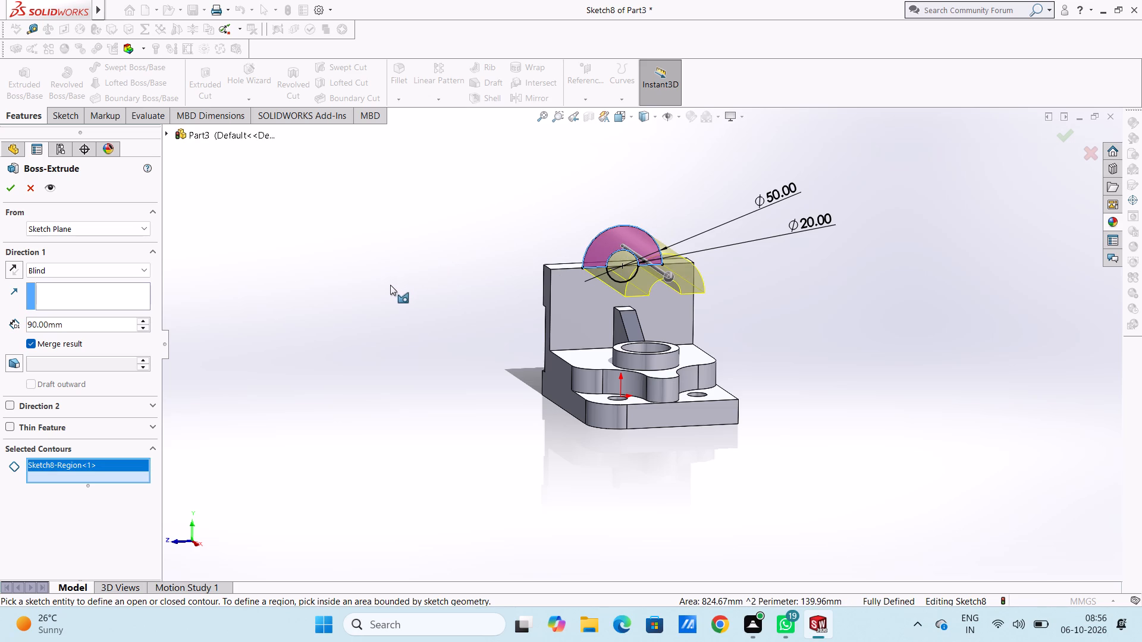
{"action": "left_click", "coordinate": [20, 266]}
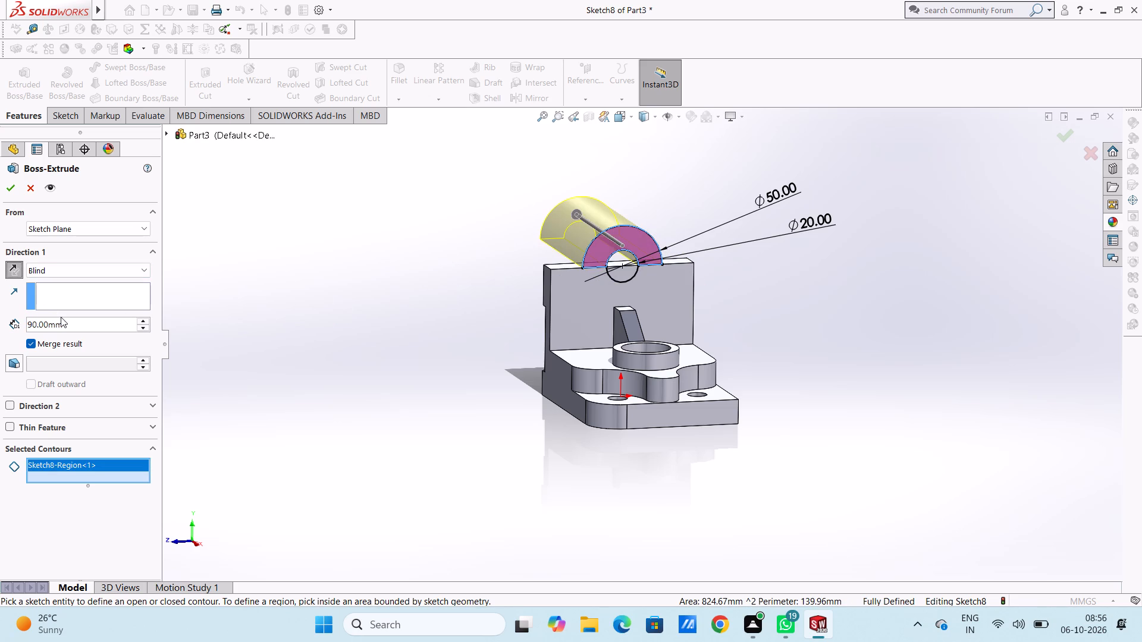
{"action": "double_click", "coordinate": [85, 325]}
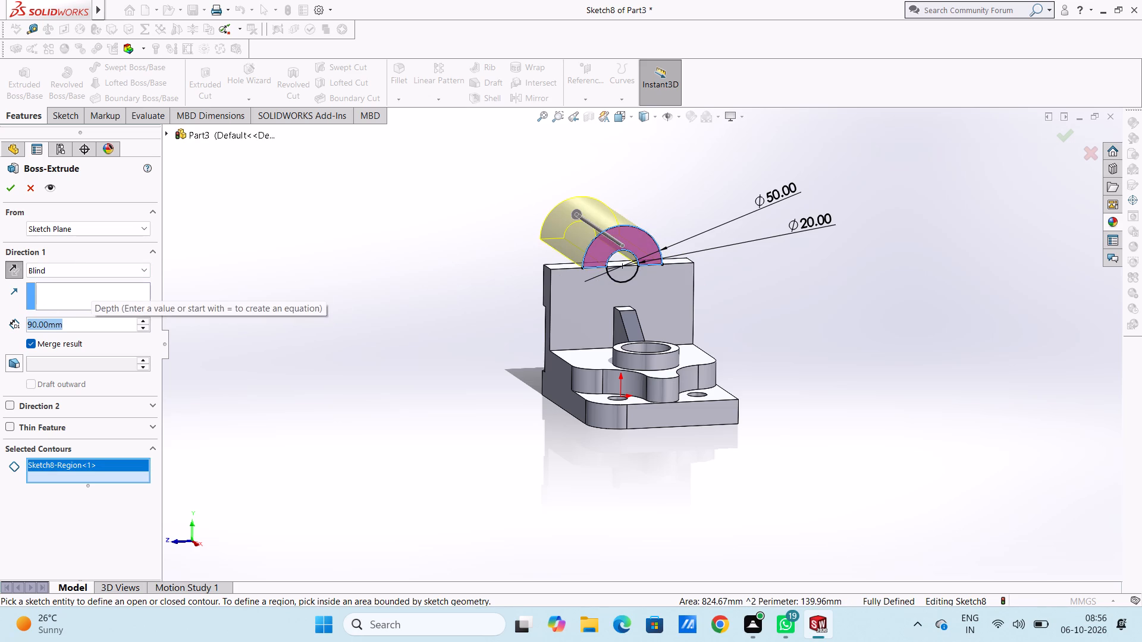
{"action": "type", "text": "15"}
{"action": "key", "text": "Return"}
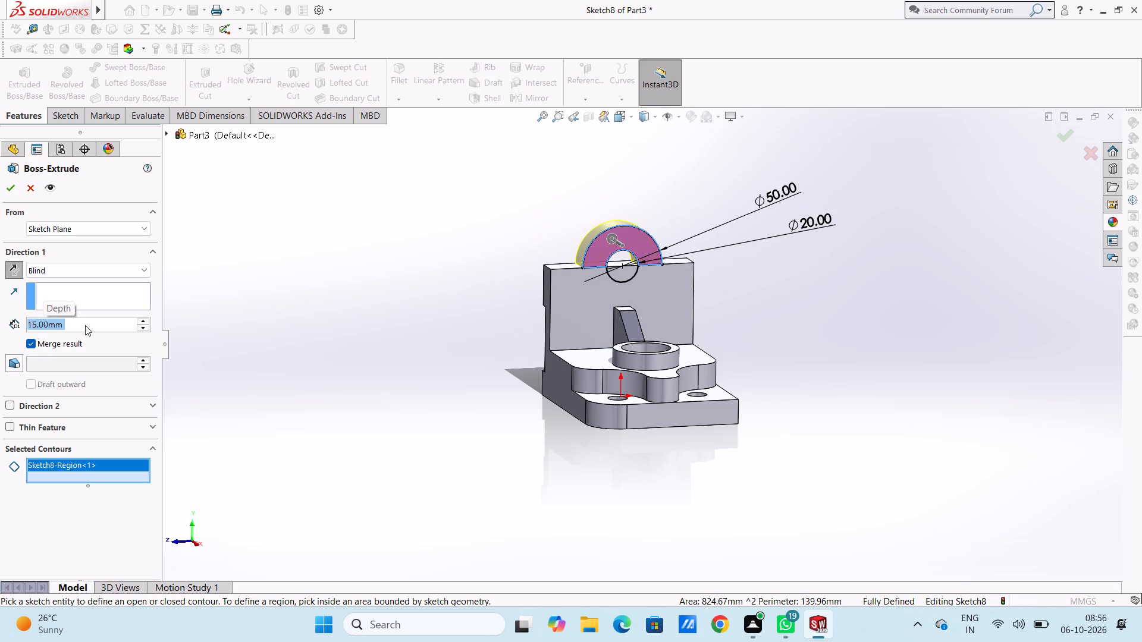
{"action": "left_click", "coordinate": [10, 190]}
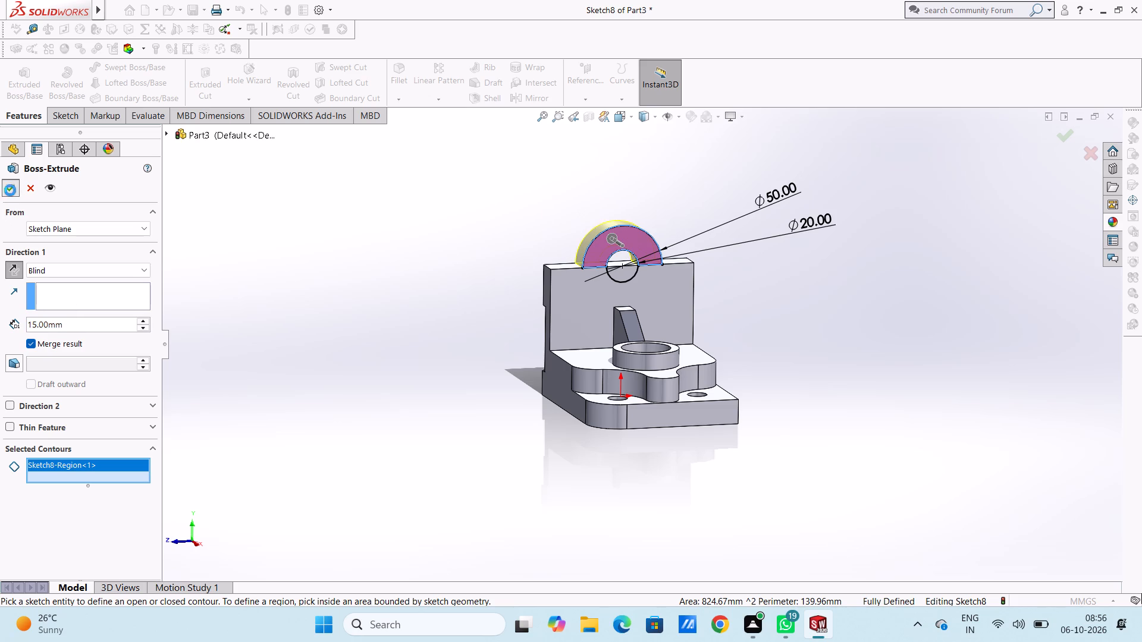
Sketch a circle on the wall and lug's inner face, concentric with the half-round opening and matching its 10 mm radius.
{"action": "left_click", "coordinate": [297, 269]}
{"action": "middle_click_drag", "start_coordinate": [315, 293], "coordinate": [354, 289]}
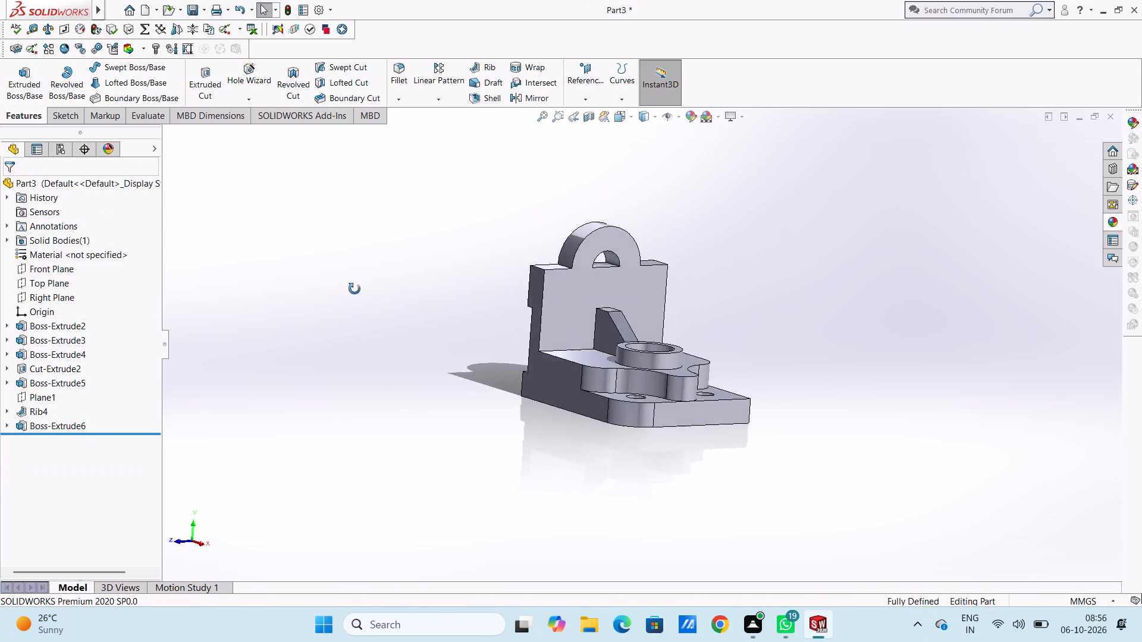
{"action": "middle_click_drag", "start_coordinate": [354, 289], "coordinate": [345, 274]}
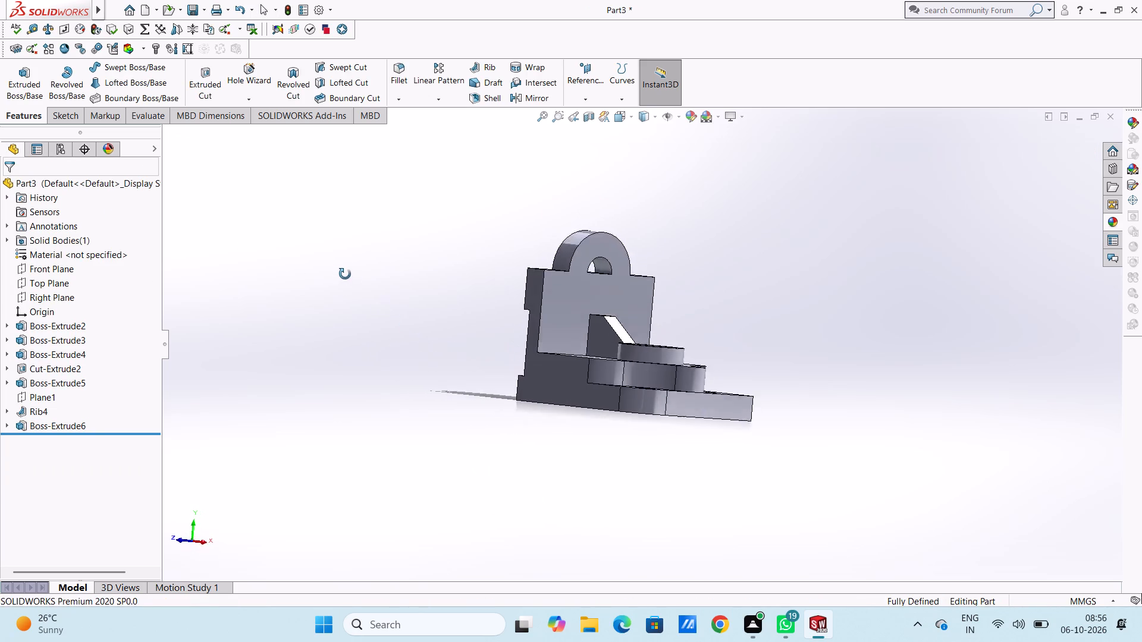
{"action": "middle_click_drag", "start_coordinate": [345, 274], "coordinate": [375, 285]}
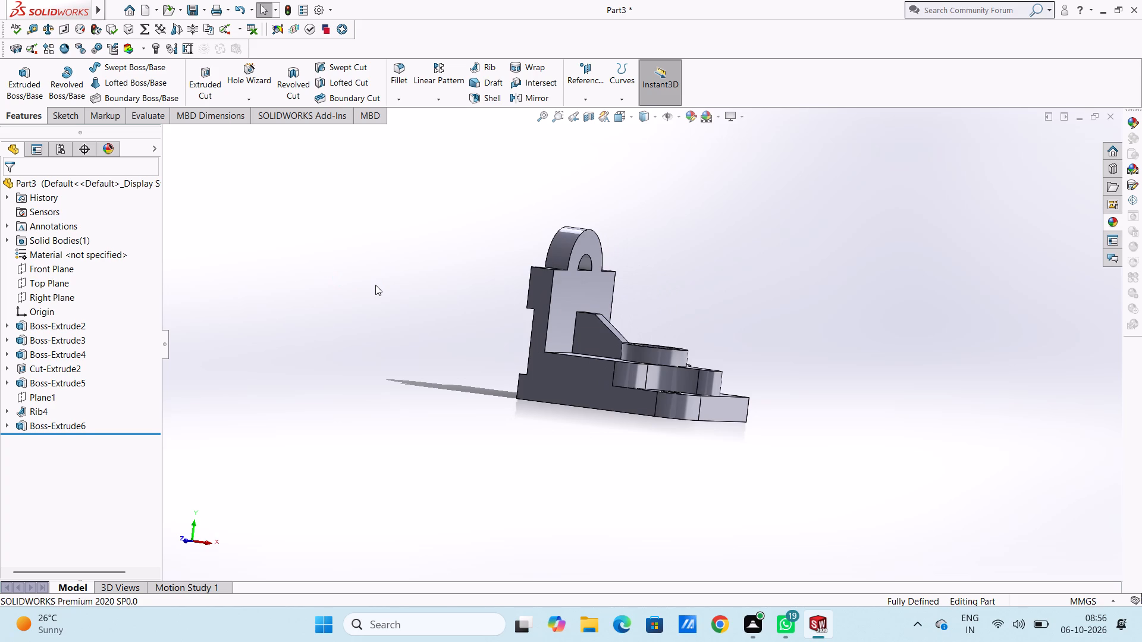
{"action": "key", "text": "ctrl+4"}
{"action": "scroll", "coordinate": [375, 285], "scroll_direction": "up", "scroll_amount": 5}
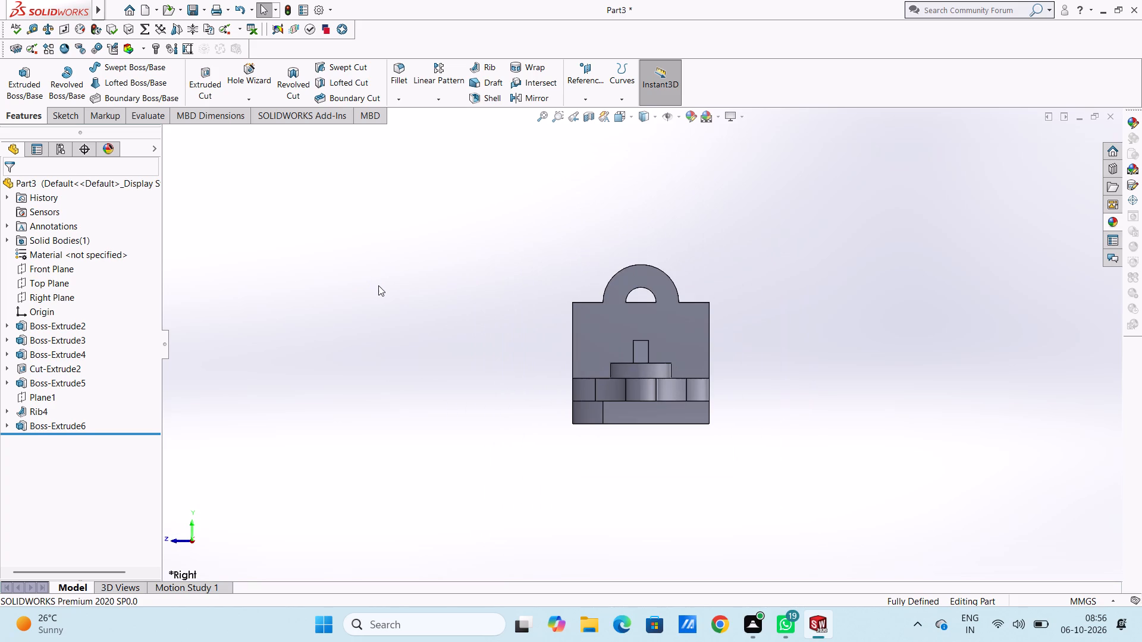
{"action": "scroll", "coordinate": [664, 267], "scroll_direction": "down", "scroll_amount": 4}
{"action": "left_click", "coordinate": [641, 308]}
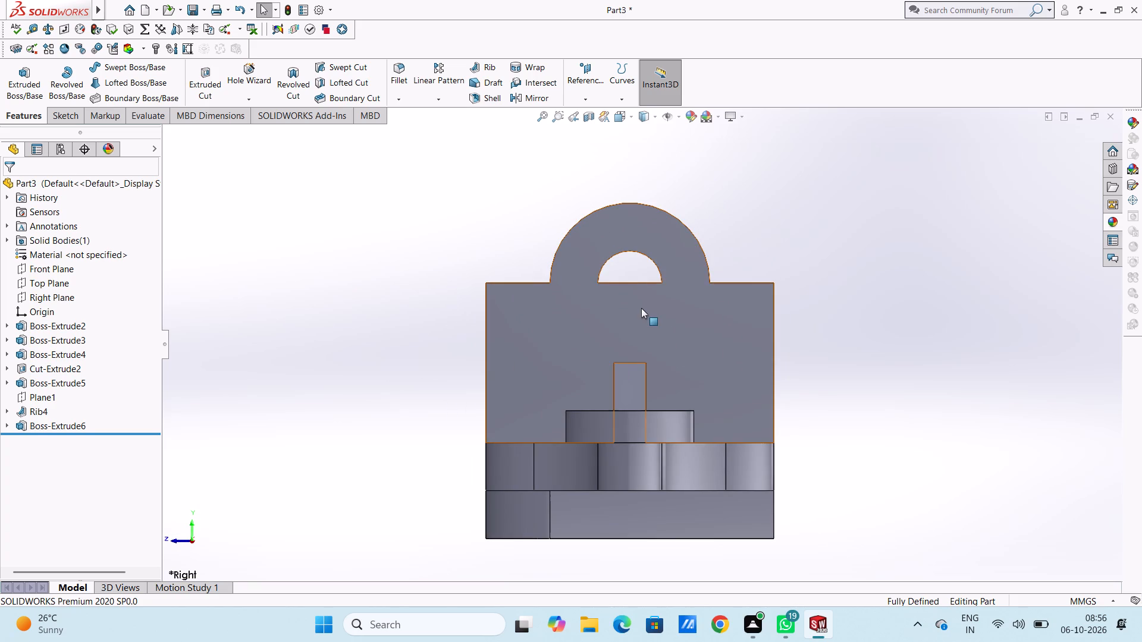
{"action": "left_click", "coordinate": [690, 276]}
{"action": "left_click", "coordinate": [743, 210]}
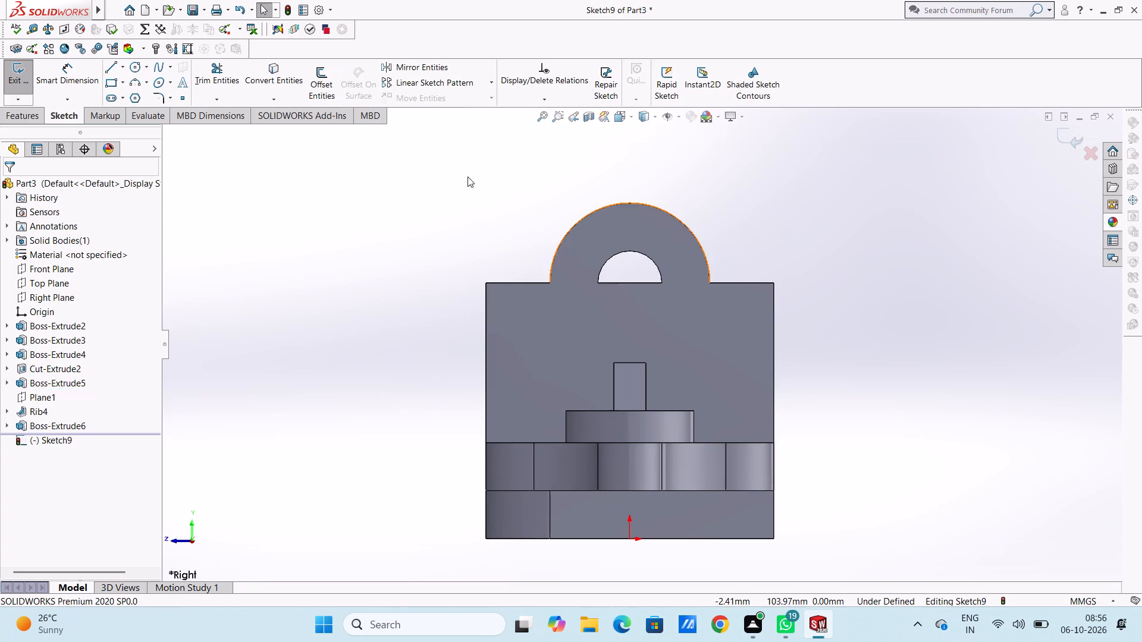
{"action": "left_click", "coordinate": [136, 65]}
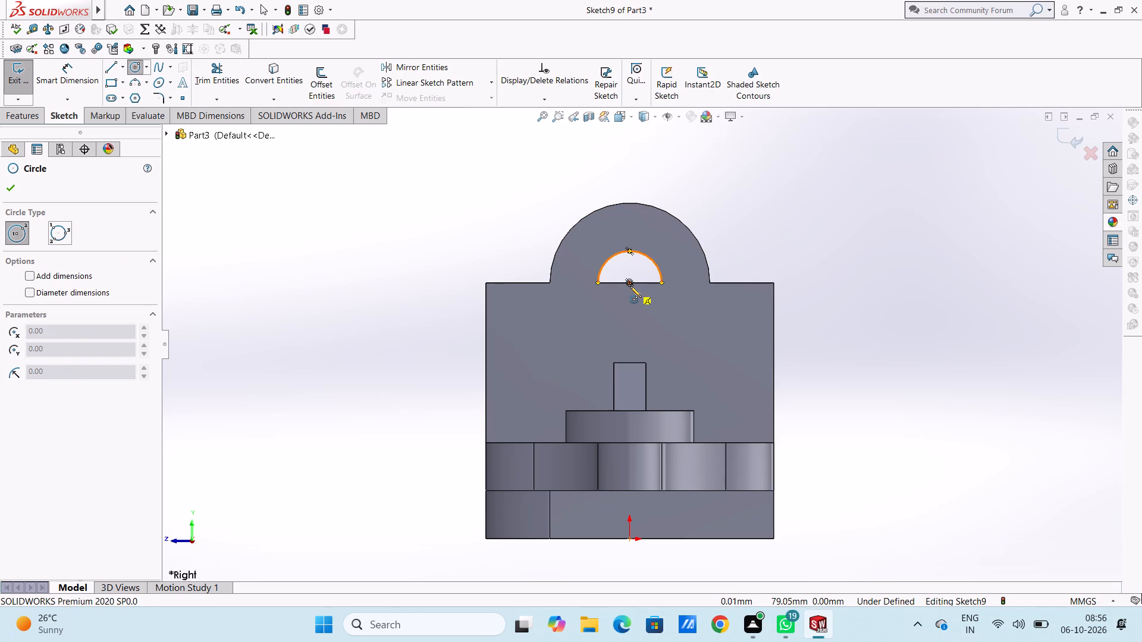
{"action": "left_click", "coordinate": [630, 282]}
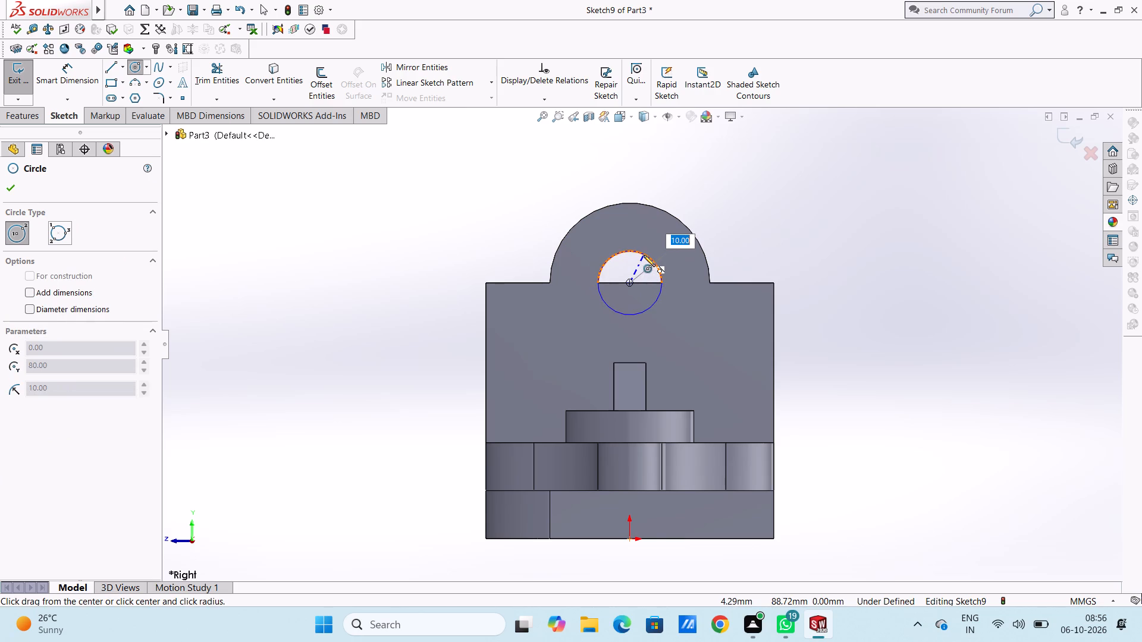
{"action": "left_click", "coordinate": [644, 255]}
{"action": "left_click", "coordinate": [17, 190]}
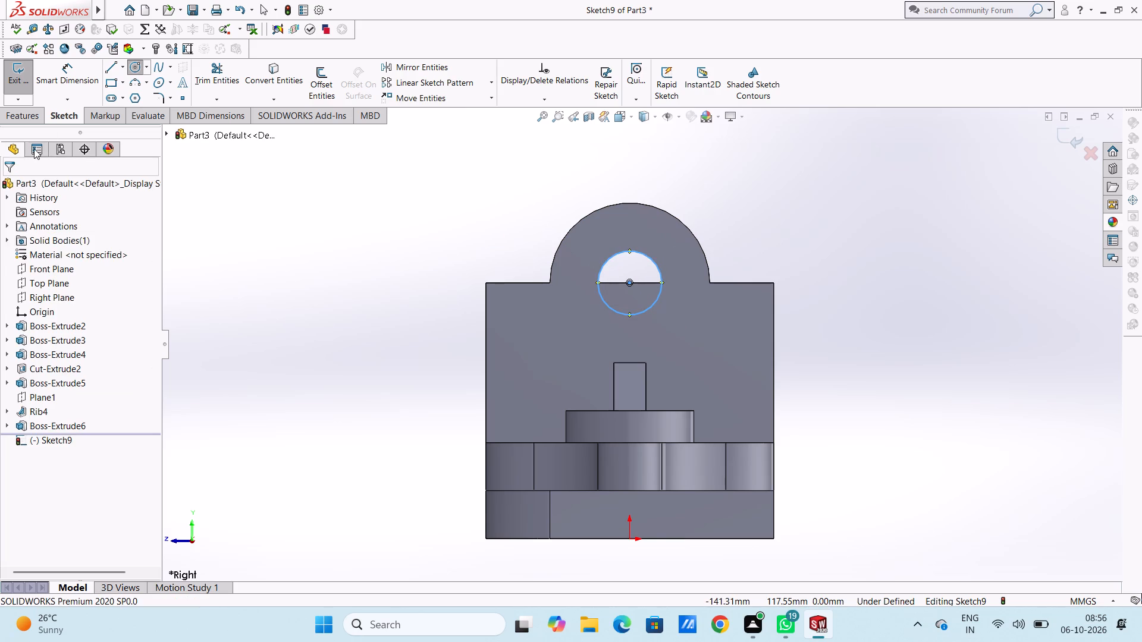
Dimension the circle's diameter as 20 mm.
{"action": "left_click", "coordinate": [75, 65]}
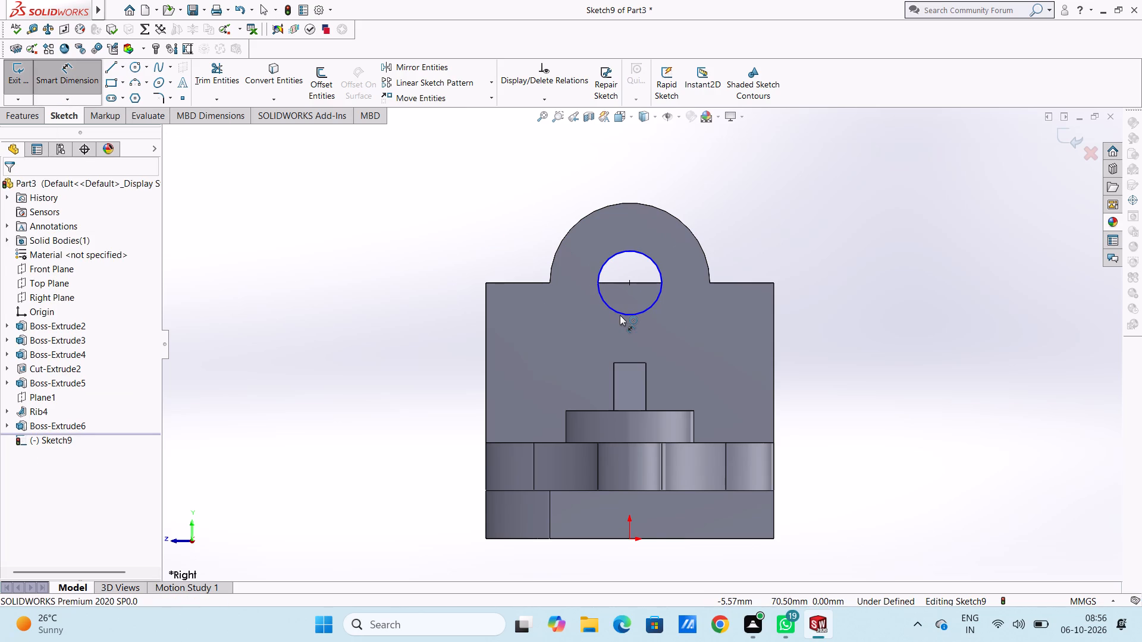
{"action": "left_click", "coordinate": [620, 315]}
{"action": "left_click", "coordinate": [362, 380]}
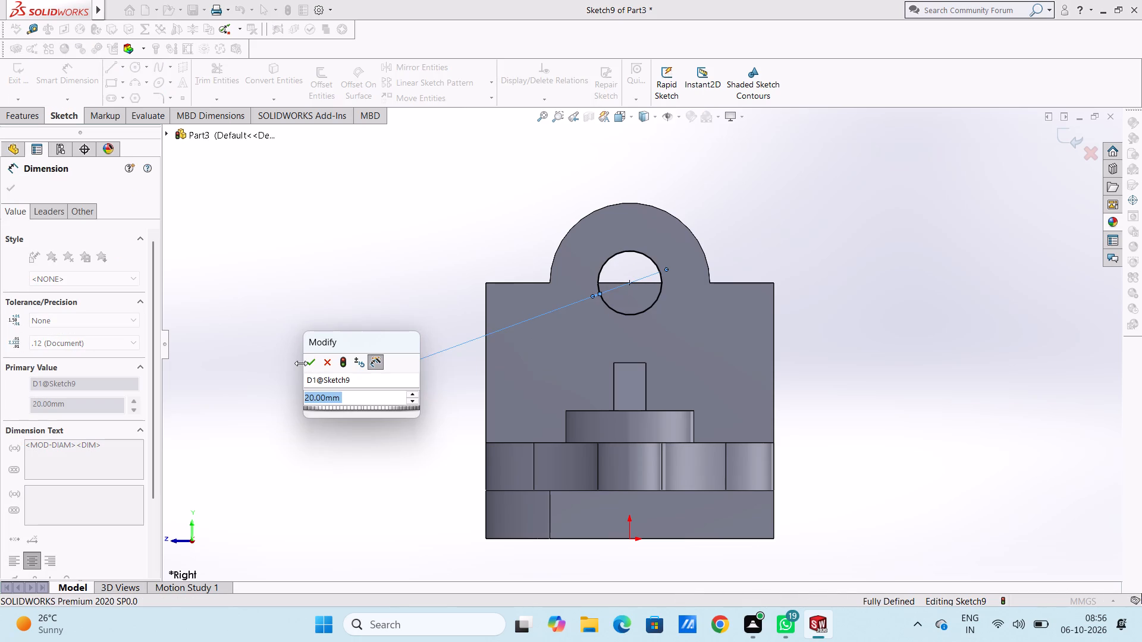
{"action": "left_click", "coordinate": [307, 365]}
{"action": "left_click", "coordinate": [354, 282]}
Cut-extrude the 20 mm circle to a blind depth of 15 mm through the wall and lug.
{"action": "middle_click_drag", "start_coordinate": [382, 250], "coordinate": [423, 268]}
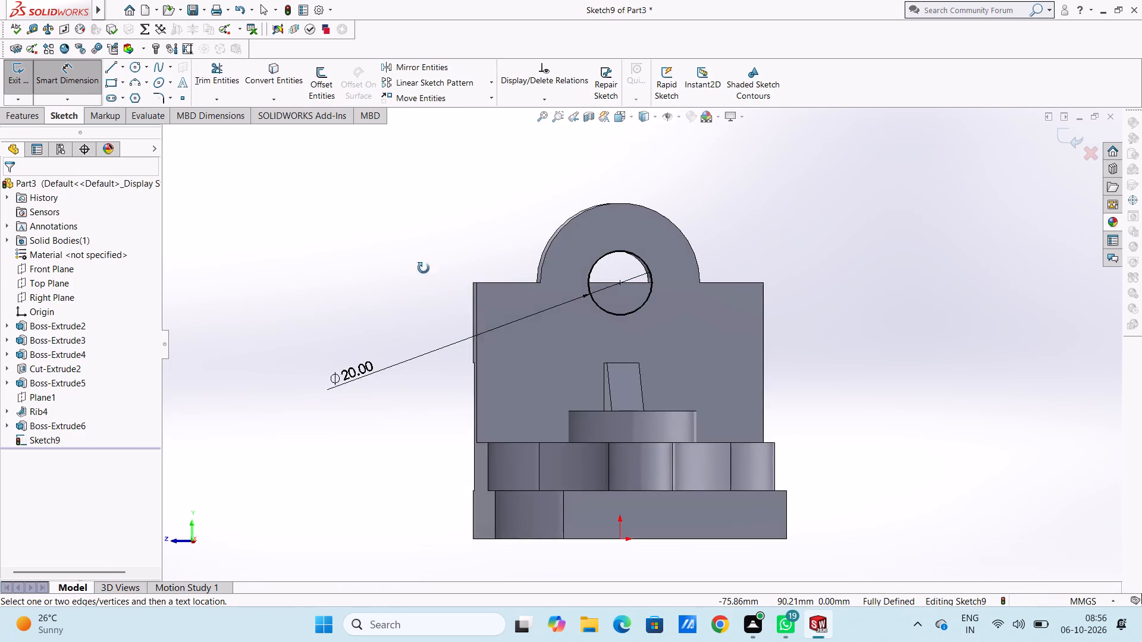
{"action": "middle_click_drag", "start_coordinate": [423, 268], "coordinate": [445, 295]}
{"action": "scroll", "coordinate": [423, 291], "scroll_direction": "up", "scroll_amount": 3}
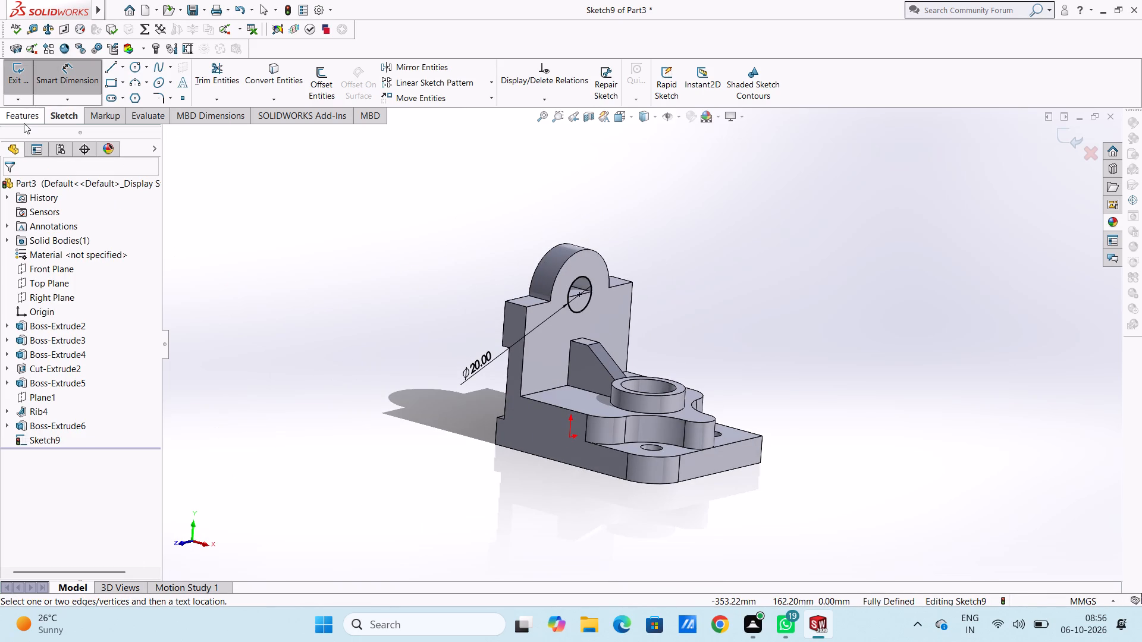
{"action": "left_click", "coordinate": [27, 118]}
{"action": "left_click", "coordinate": [215, 79]}
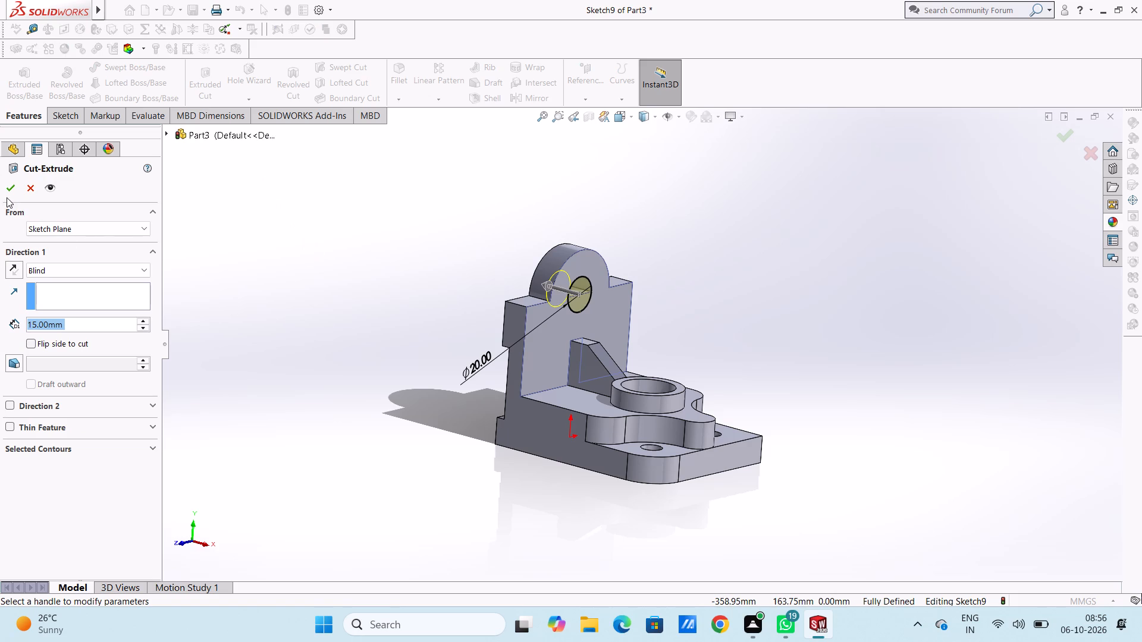
{"action": "left_click", "coordinate": [11, 190]}
{"action": "left_click", "coordinate": [358, 300]}
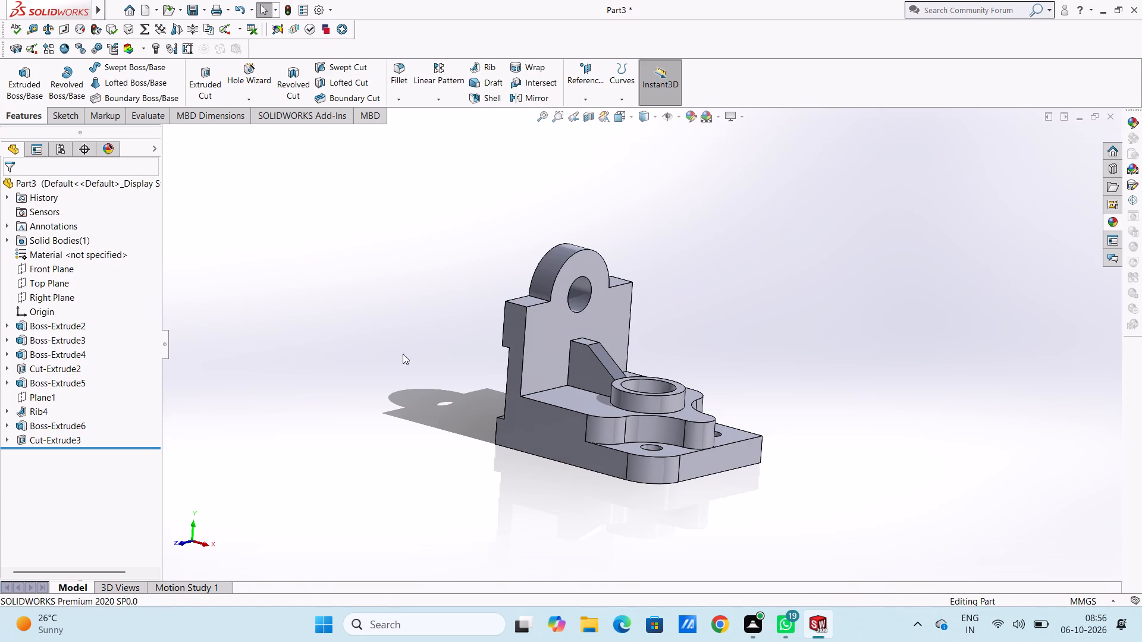
Sketch a circle of 20 mm radius on the wall and lug's inner face, concentric with the lug's through hole.
{"action": "middle_click_drag", "start_coordinate": [399, 324], "coordinate": [347, 273]}
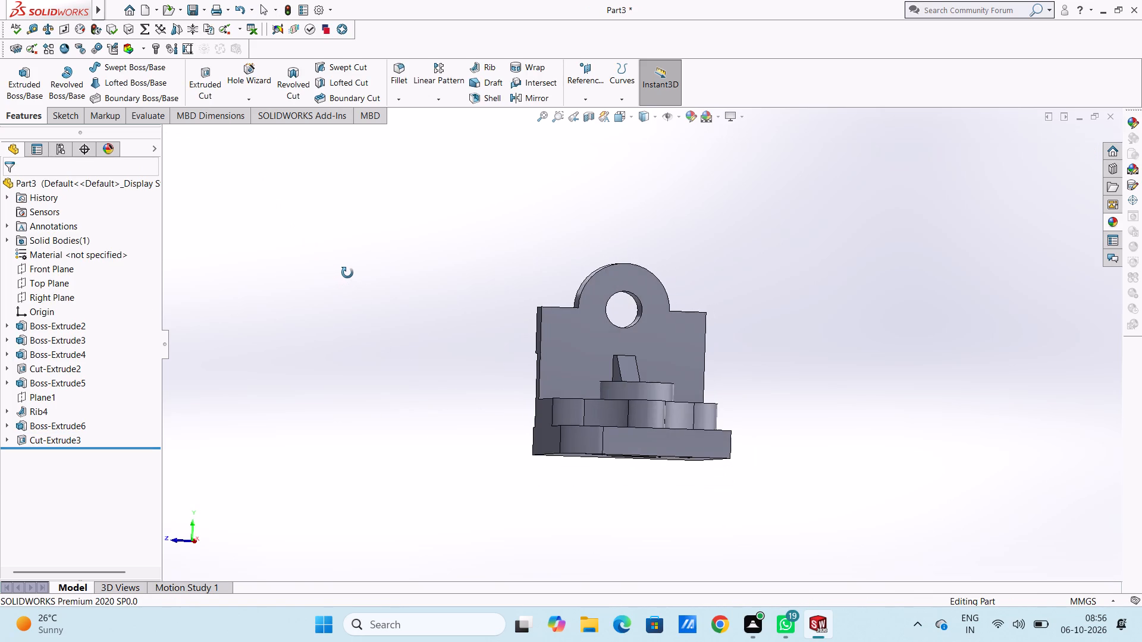
{"action": "middle_click_drag", "start_coordinate": [347, 273], "coordinate": [382, 298]}
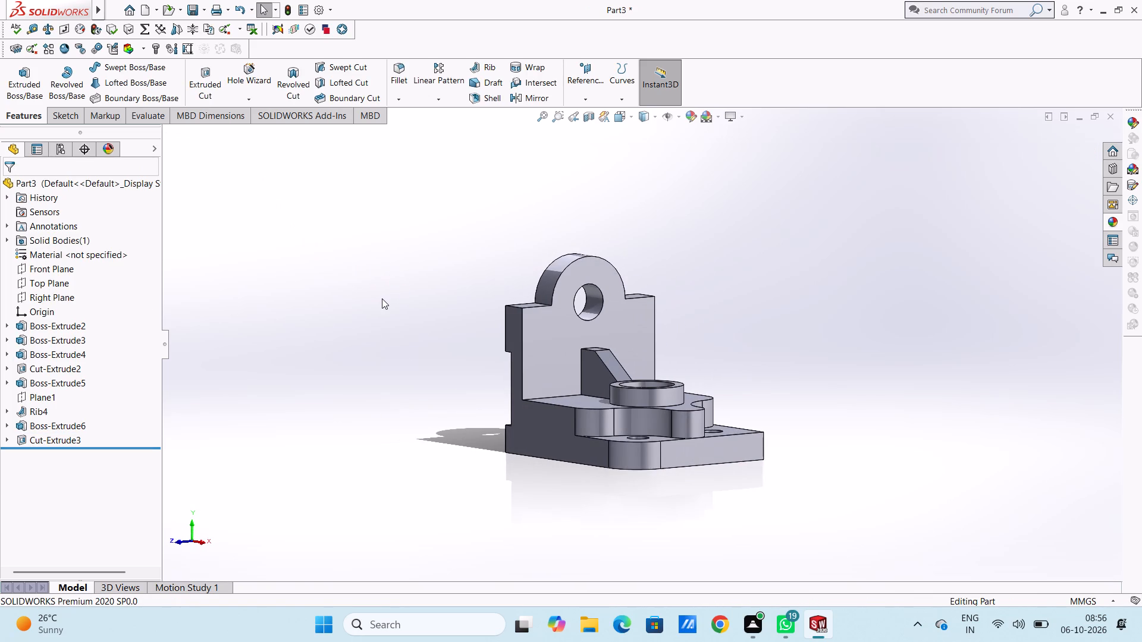
{"action": "key", "text": "ctrl+5"}
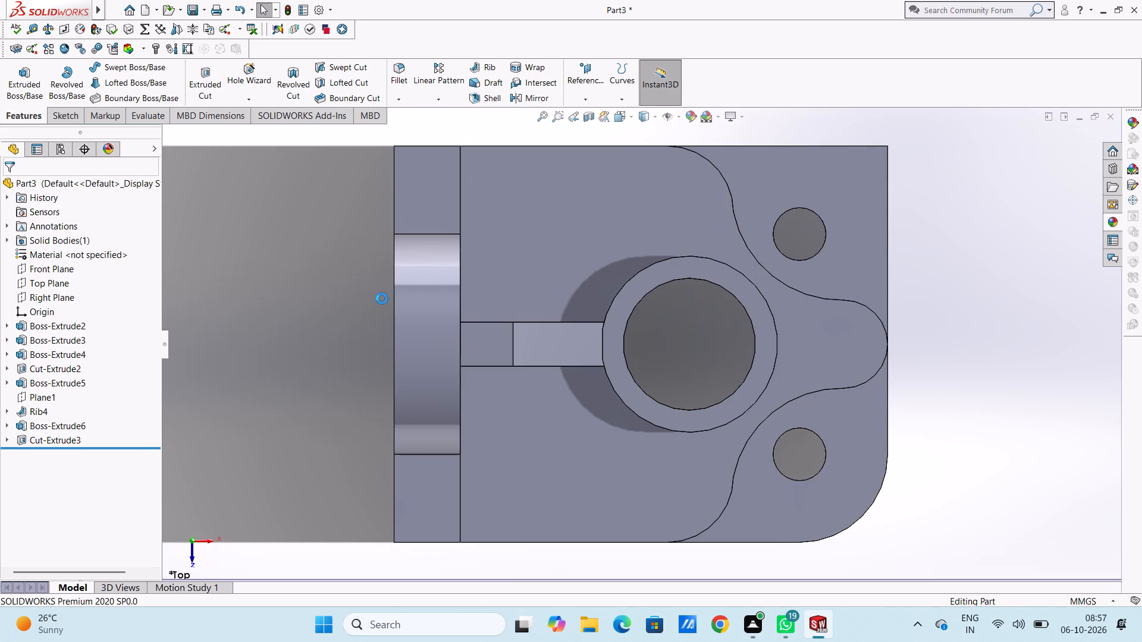
{"action": "key", "text": "ctrl+4"}
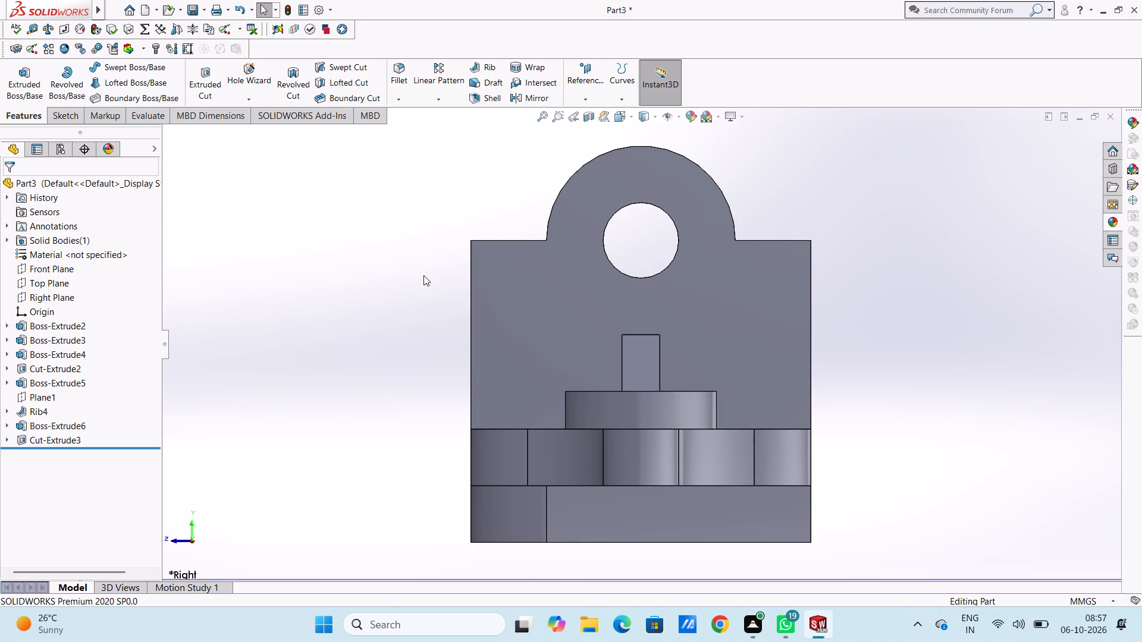
{"action": "left_click", "coordinate": [619, 184]}
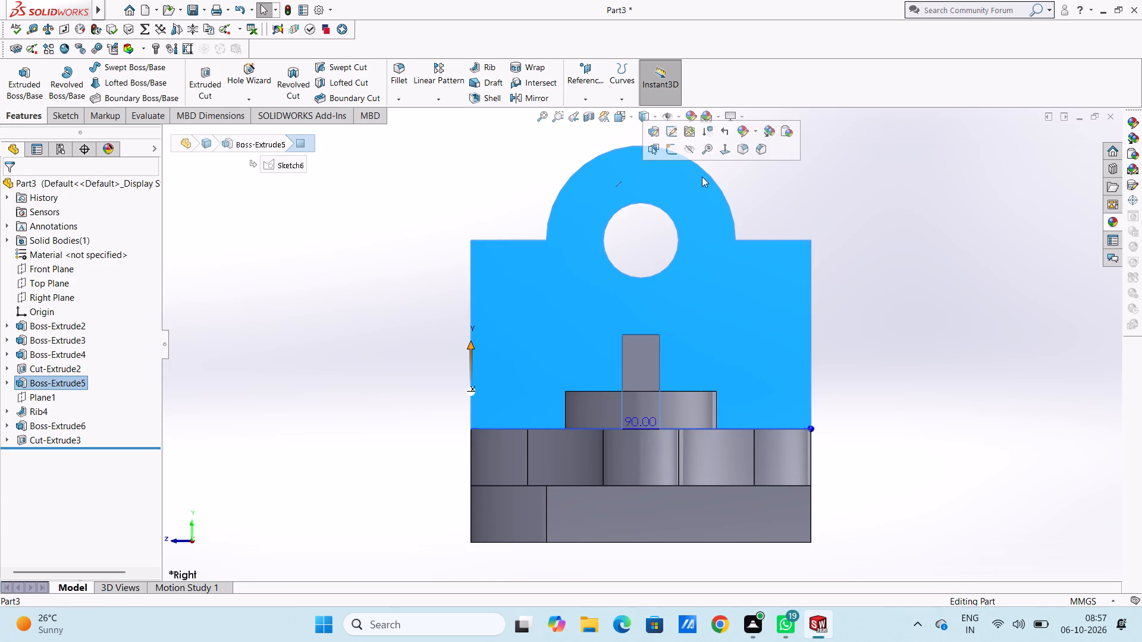
{"action": "left_click", "coordinate": [668, 150]}
{"action": "left_click", "coordinate": [468, 194]}
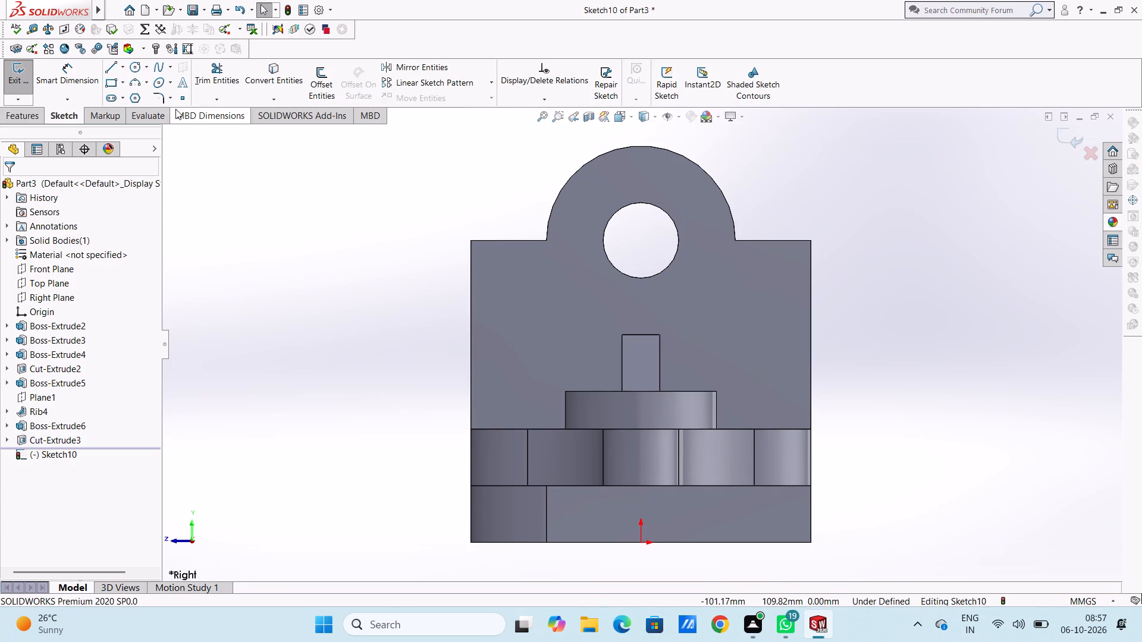
{"action": "left_click", "coordinate": [134, 62]}
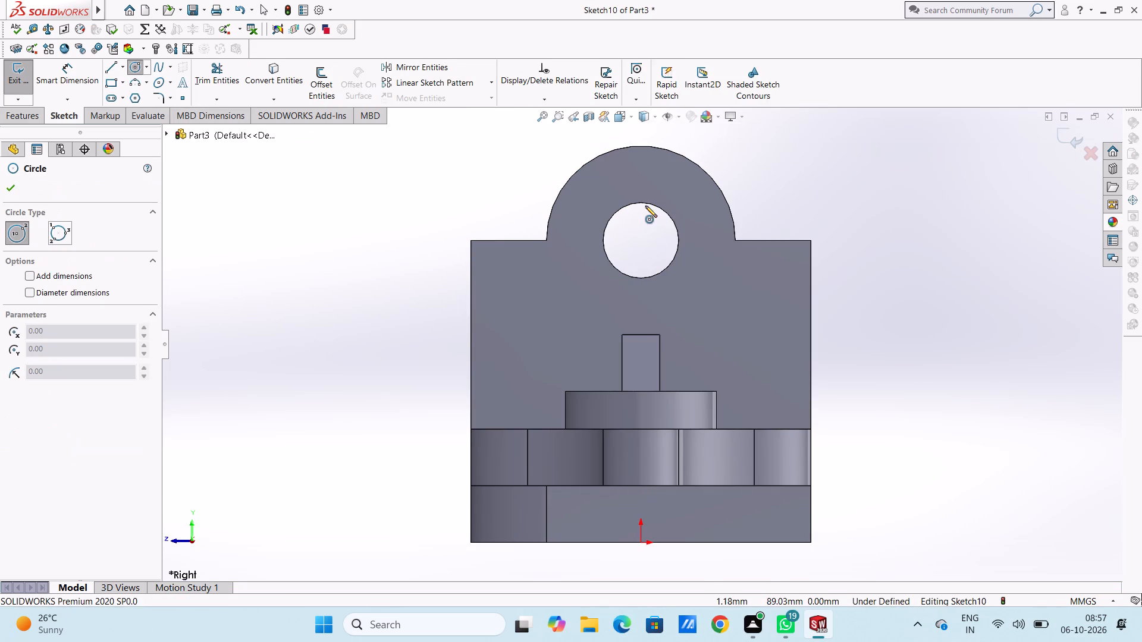
{"action": "left_click", "coordinate": [639, 239]}
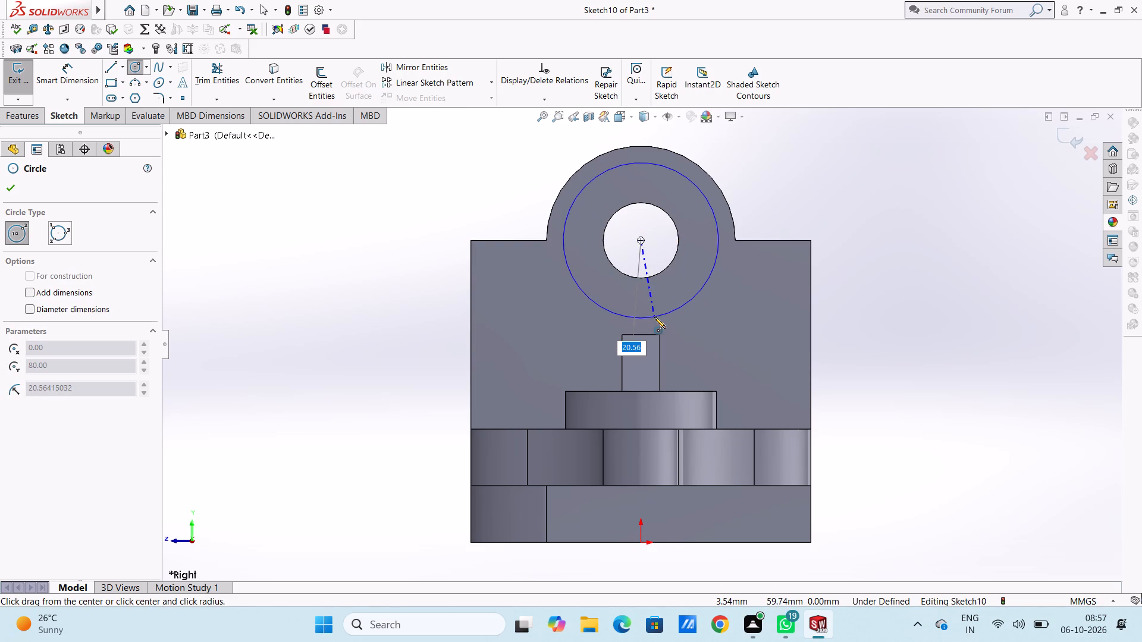
{"action": "type", "text": "20"}
{"action": "key", "text": "Return"}
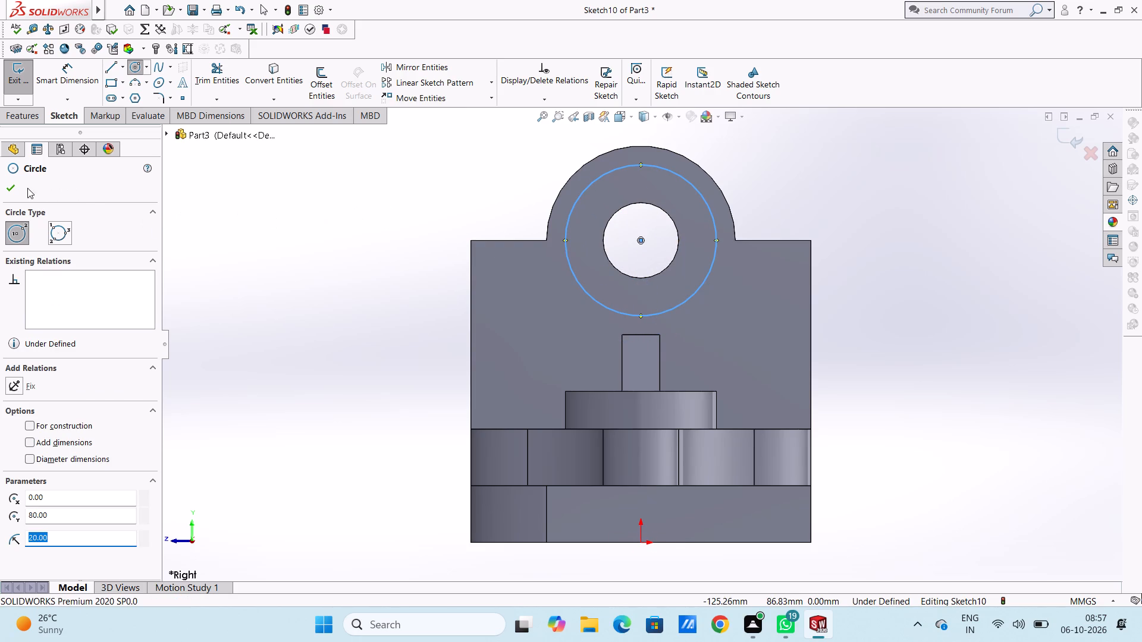
{"action": "left_click", "coordinate": [15, 187]}
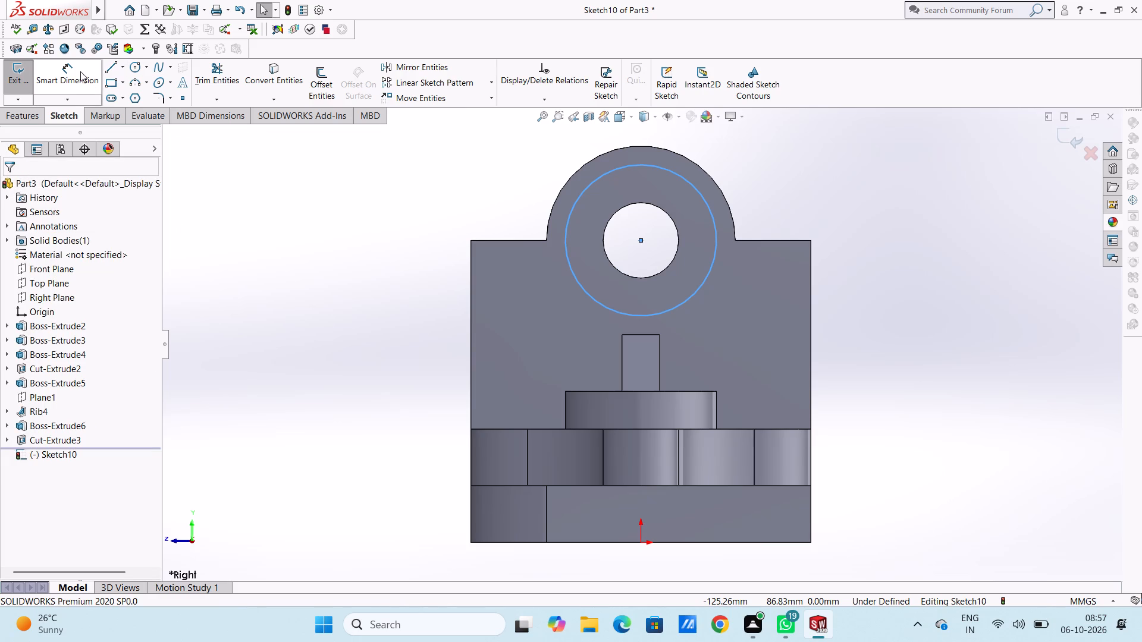
Dimension the new circle's diameter as 40 mm.
{"action": "left_click", "coordinate": [80, 70]}
{"action": "left_click", "coordinate": [715, 259]}
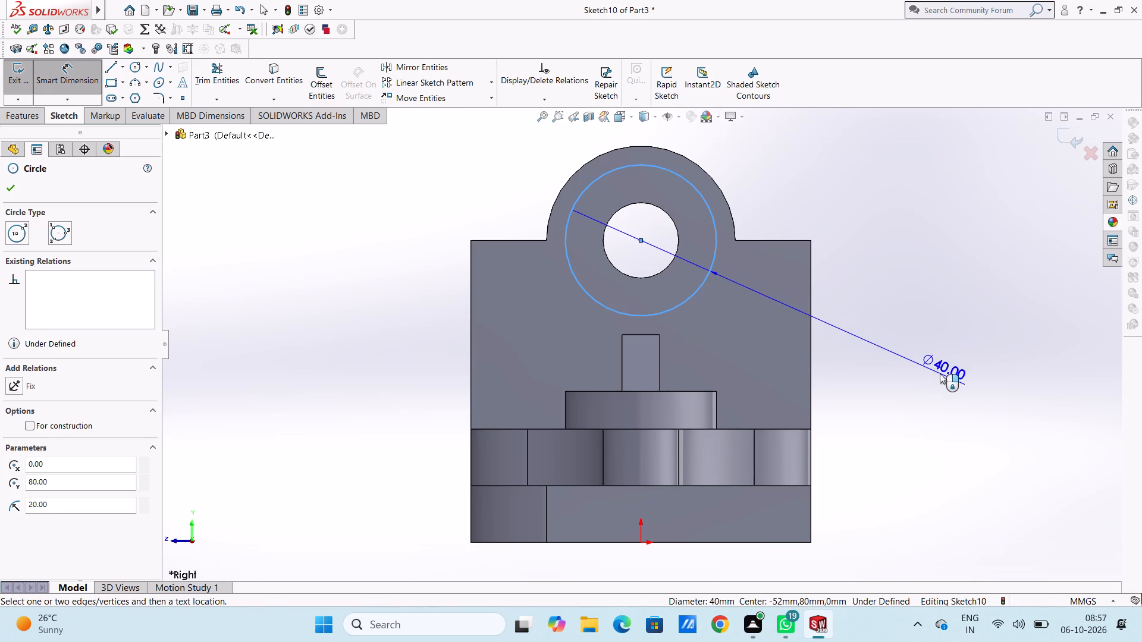
{"action": "left_click", "coordinate": [939, 361]}
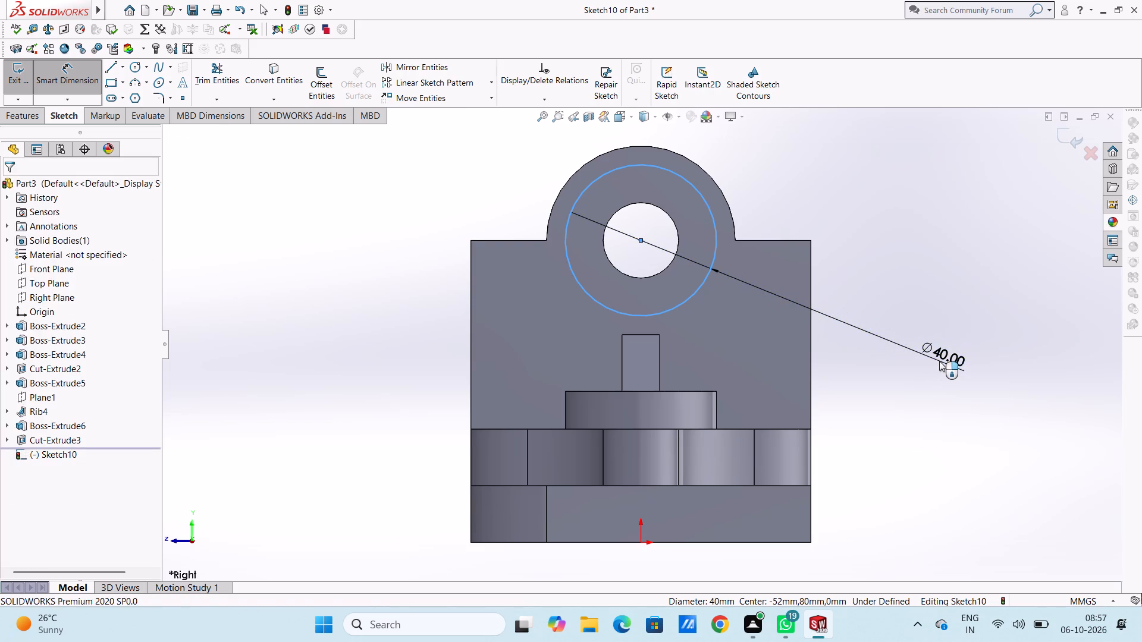
{"action": "left_click", "coordinate": [885, 342]}
{"action": "left_click", "coordinate": [884, 295]}
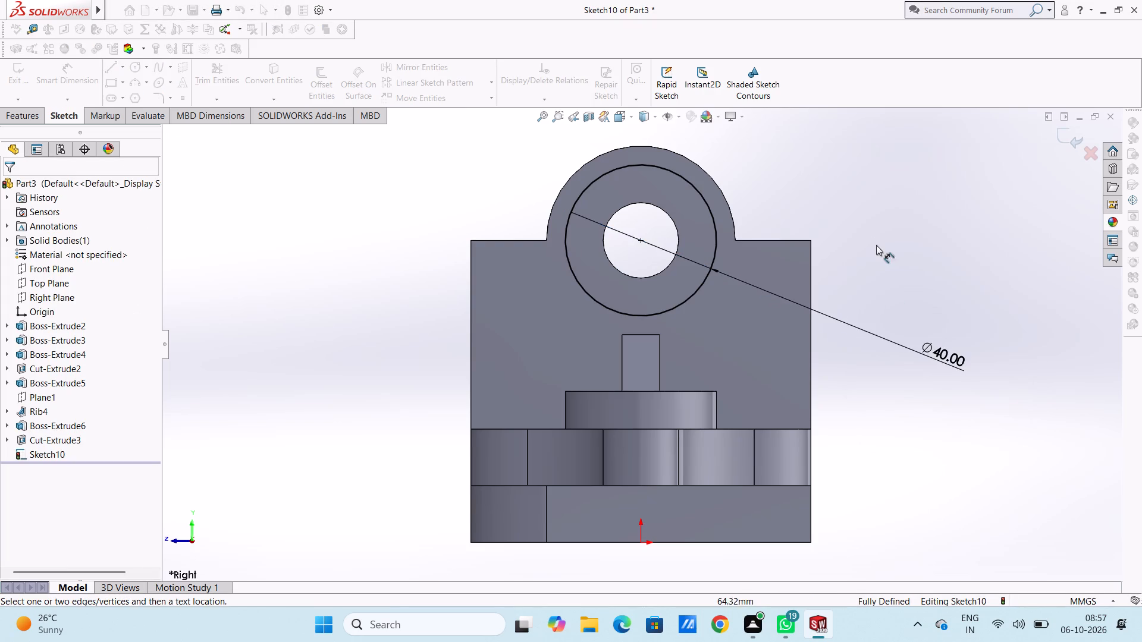
Cut-extrude the 40 mm circle to a blind depth of 5 mm to form a counterbore around the lug hole.
{"action": "middle_click_drag", "start_coordinate": [878, 241], "coordinate": [930, 300]}
{"action": "scroll", "coordinate": [805, 178], "scroll_direction": "up", "scroll_amount": 3}
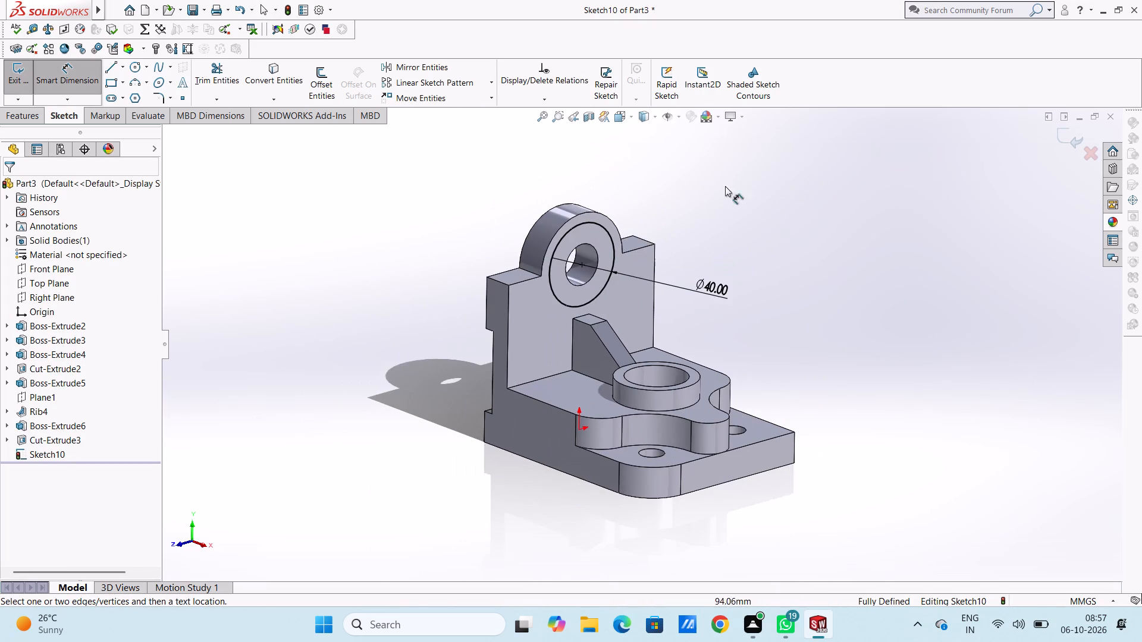
{"action": "scroll", "coordinate": [618, 202], "scroll_direction": "down", "scroll_amount": 4}
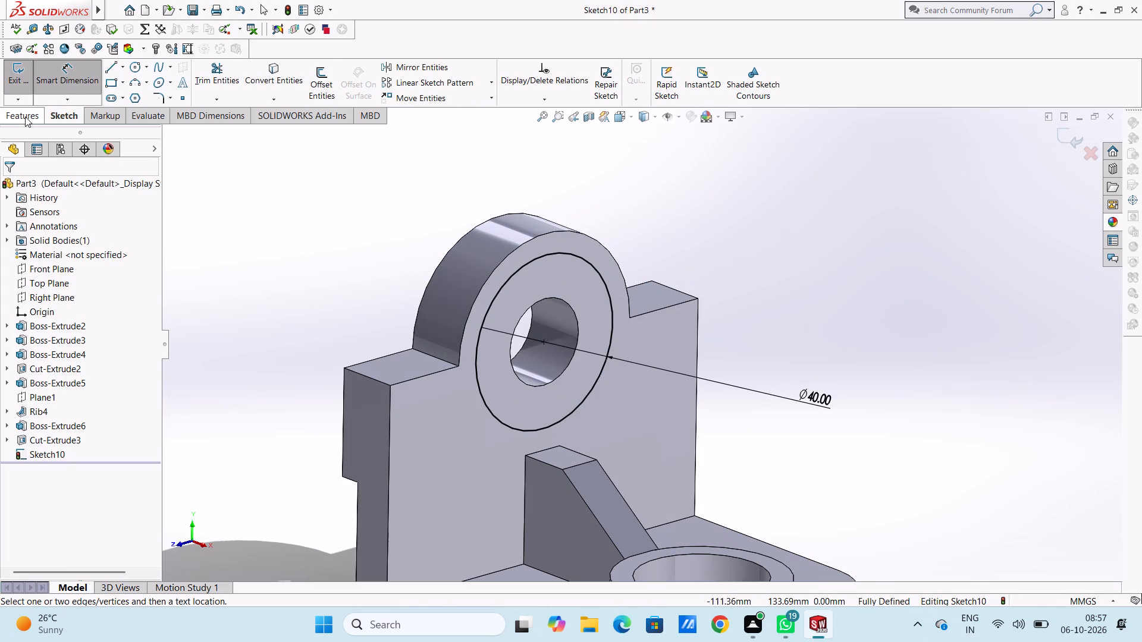
{"action": "left_click", "coordinate": [25, 117]}
{"action": "left_click", "coordinate": [215, 84]}
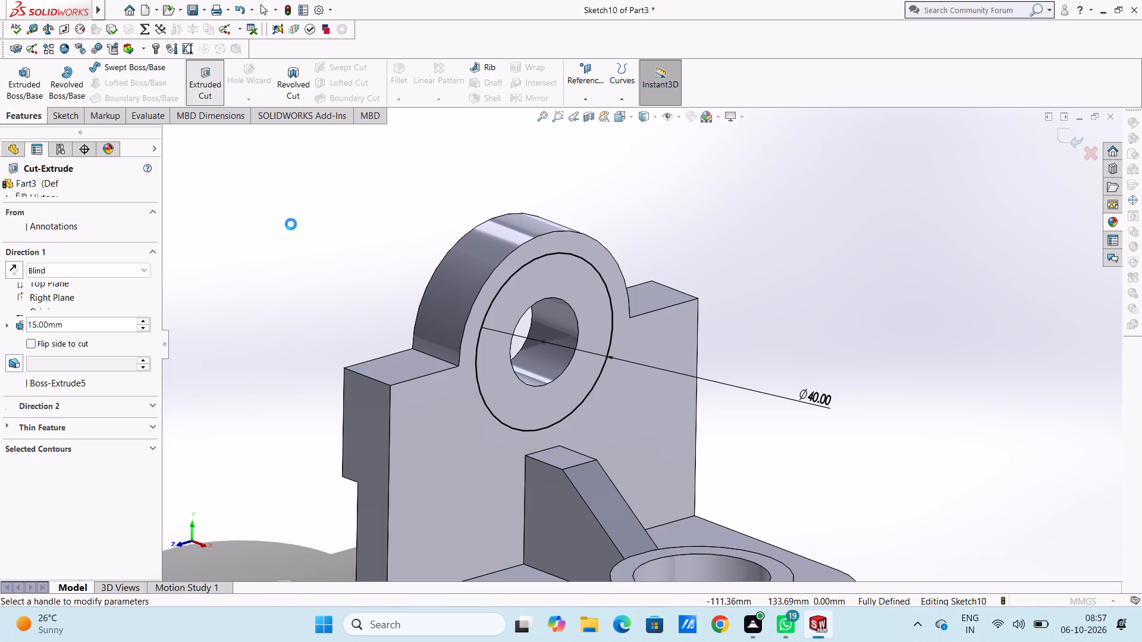
{"action": "key", "text": "5"}
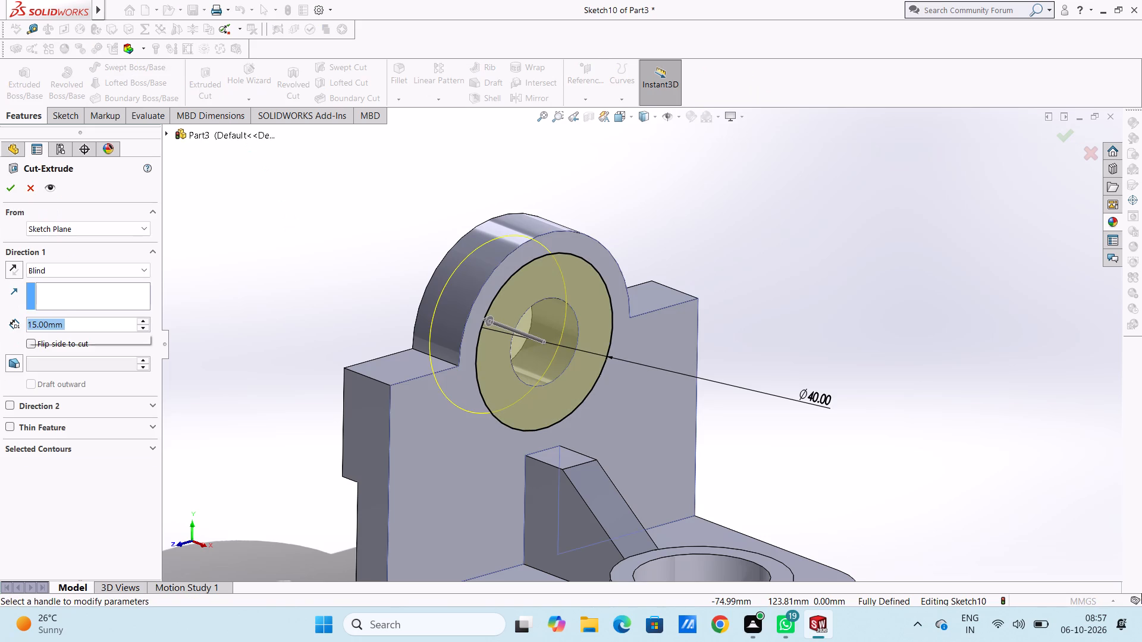
{"action": "key", "text": "Return"}
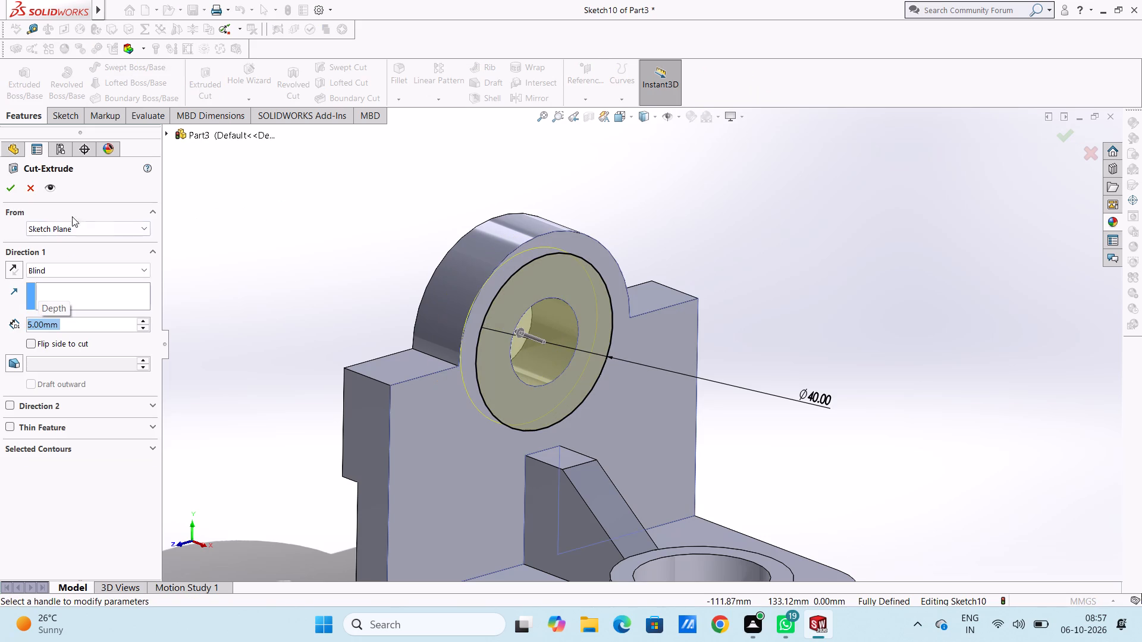
{"action": "left_click", "coordinate": [12, 184]}
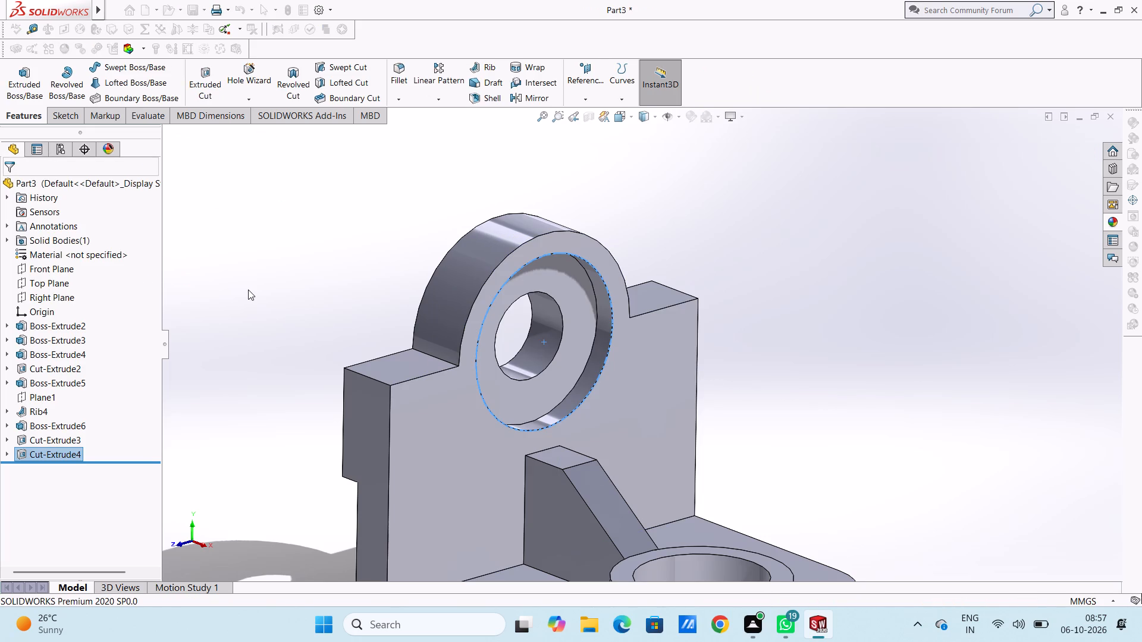
Sketch a circle of about 14.4 mm radius on the counterbore floor, concentric with the lug's through hole.
{"action": "left_click", "coordinate": [248, 289]}
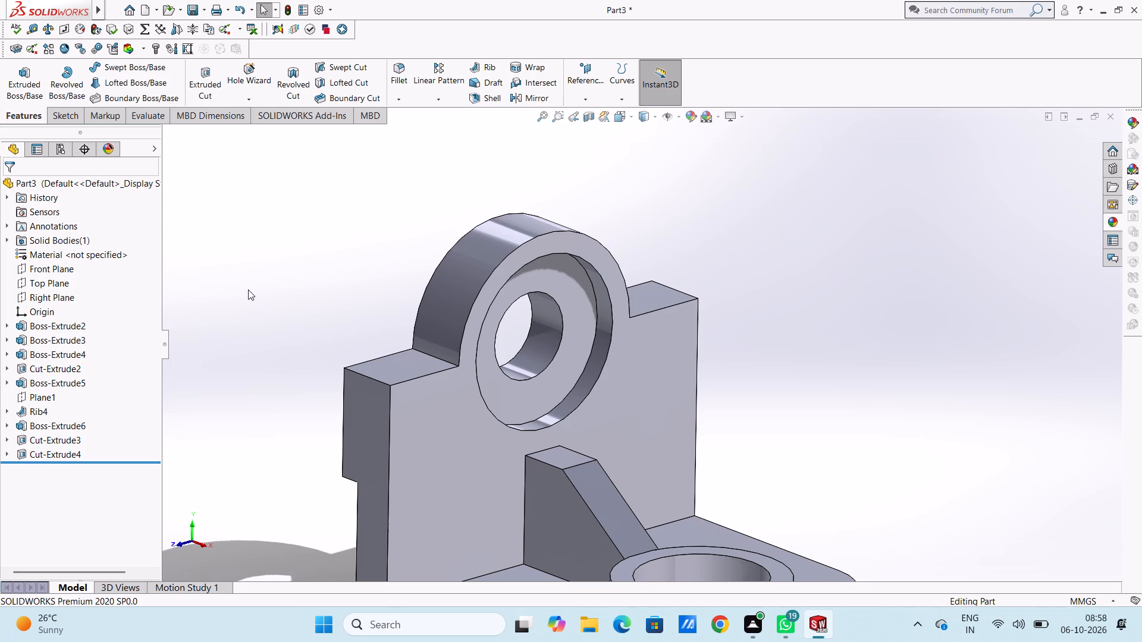
{"action": "key", "text": "ctrl+4"}
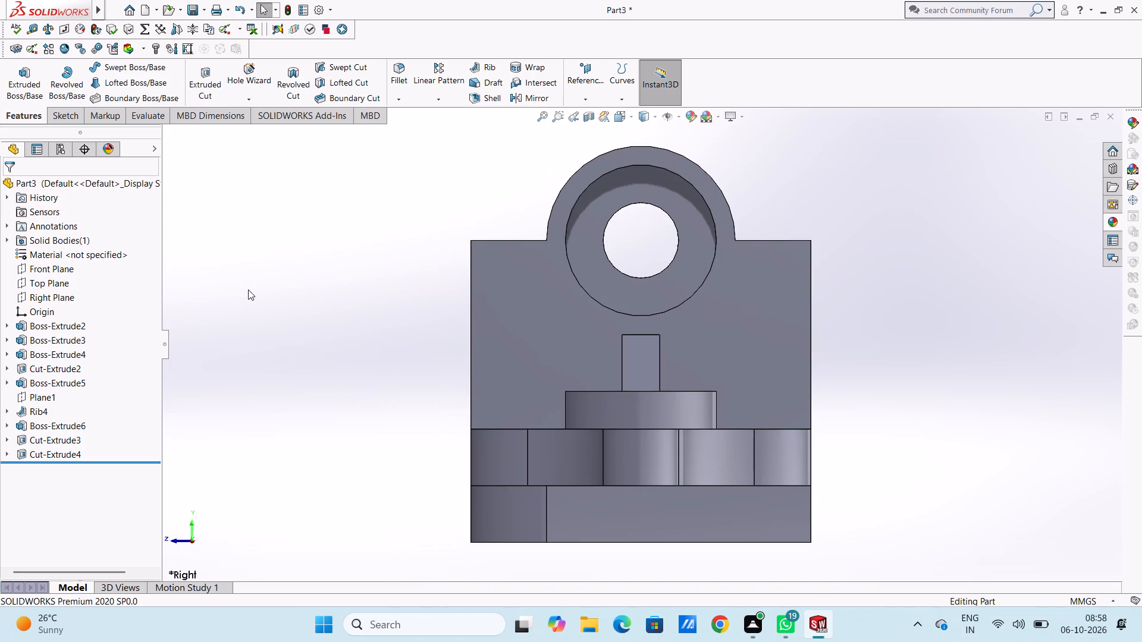
{"action": "scroll", "coordinate": [669, 203], "scroll_direction": "down", "scroll_amount": 3}
{"action": "scroll", "coordinate": [662, 221], "scroll_direction": "up", "scroll_amount": 4}
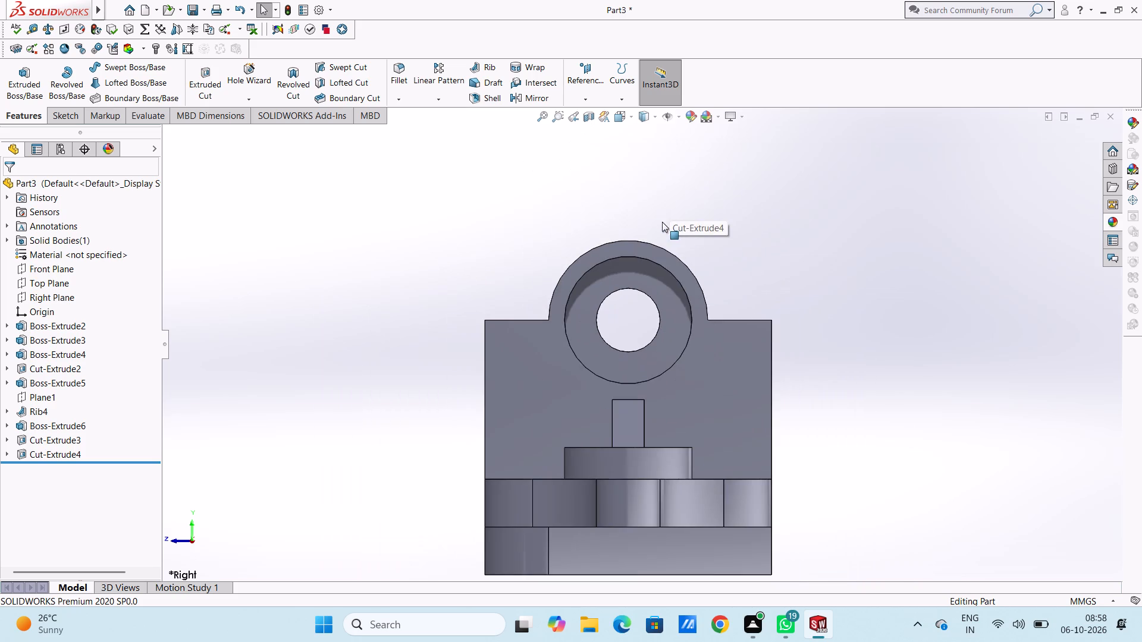
{"action": "scroll", "coordinate": [647, 233], "scroll_direction": "down", "scroll_amount": 3}
{"action": "left_click", "coordinate": [650, 342]}
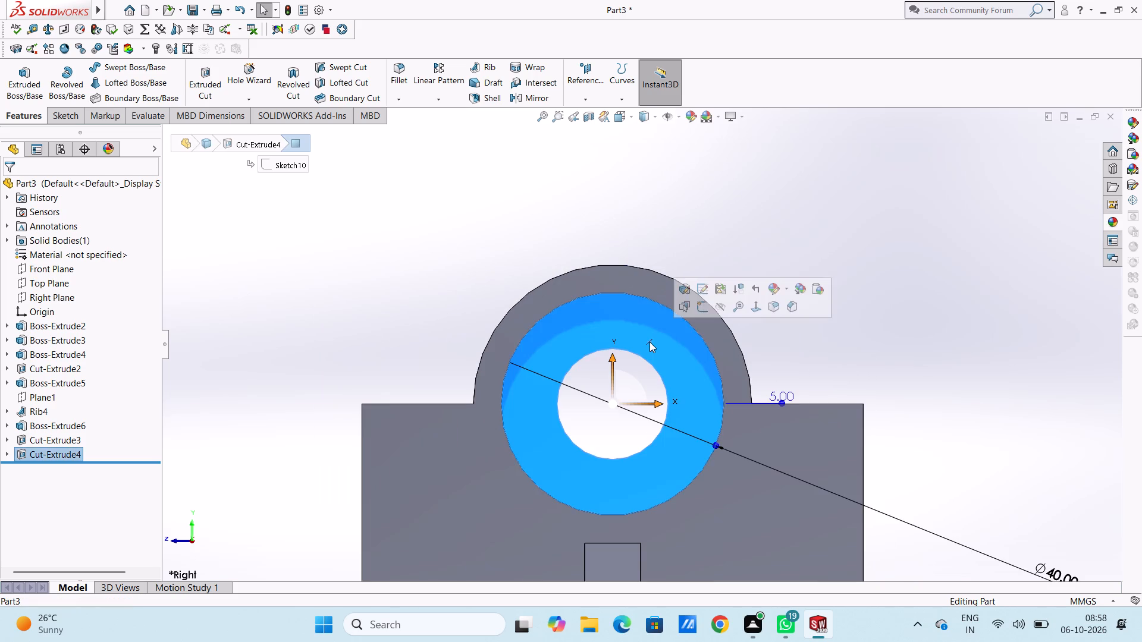
{"action": "left_click", "coordinate": [699, 306]}
{"action": "left_click", "coordinate": [695, 257]}
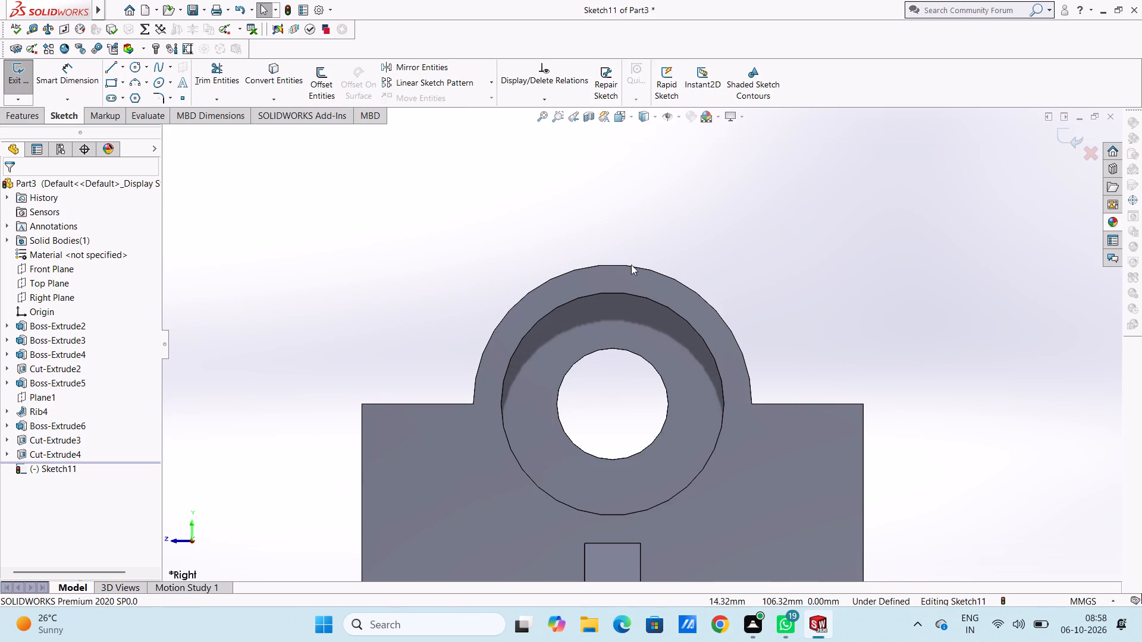
{"action": "left_click", "coordinate": [132, 65]}
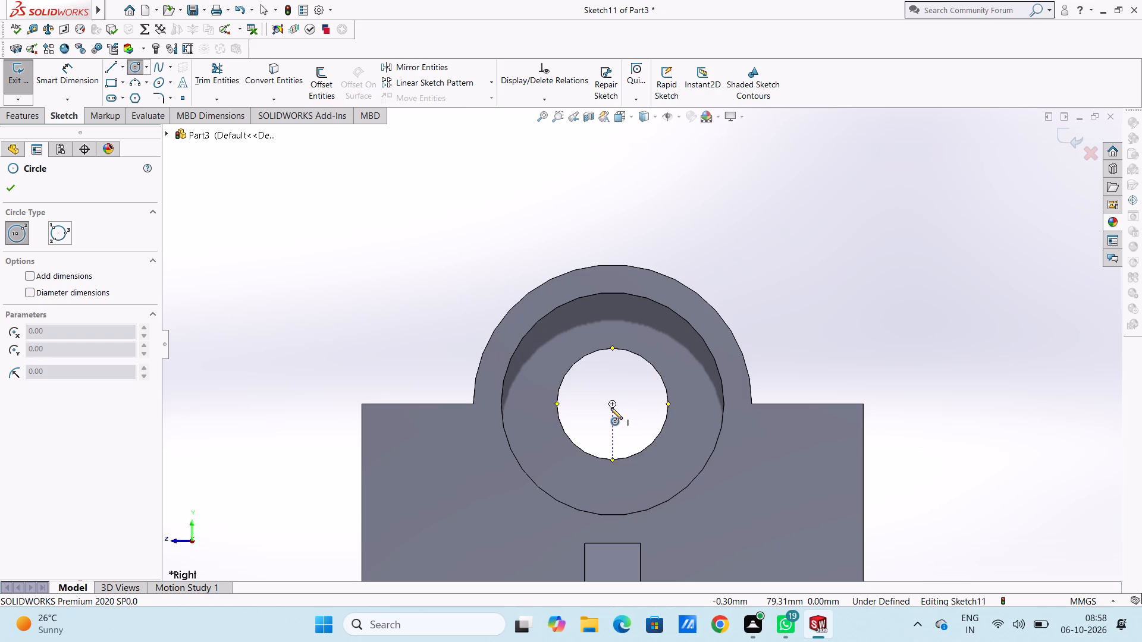
{"action": "left_click", "coordinate": [611, 402]}
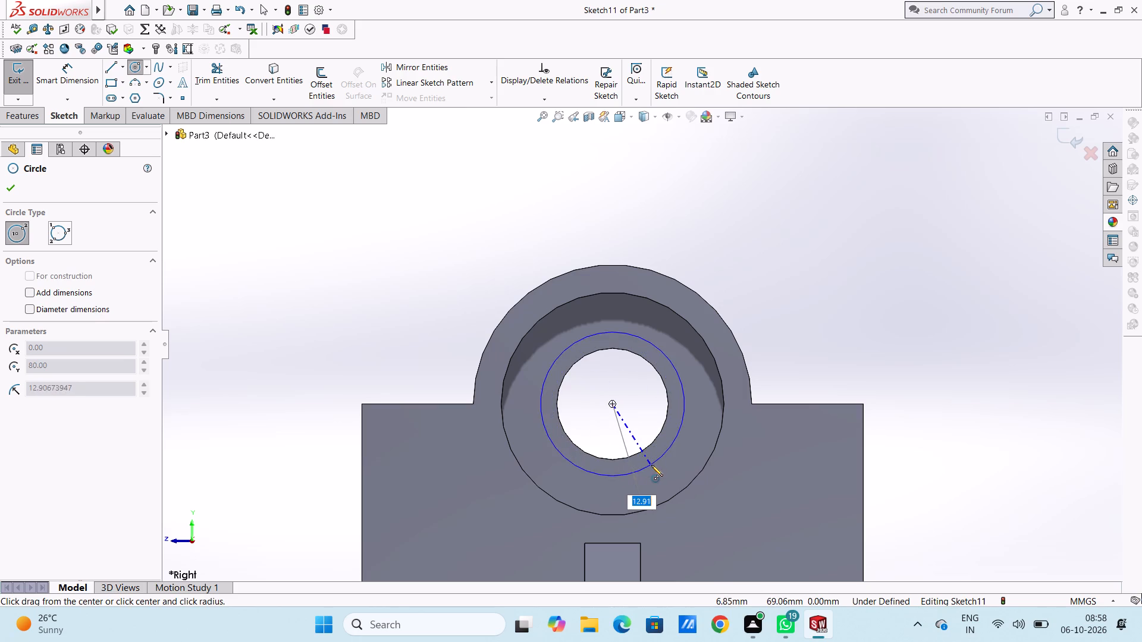
{"action": "left_click", "coordinate": [655, 472]}
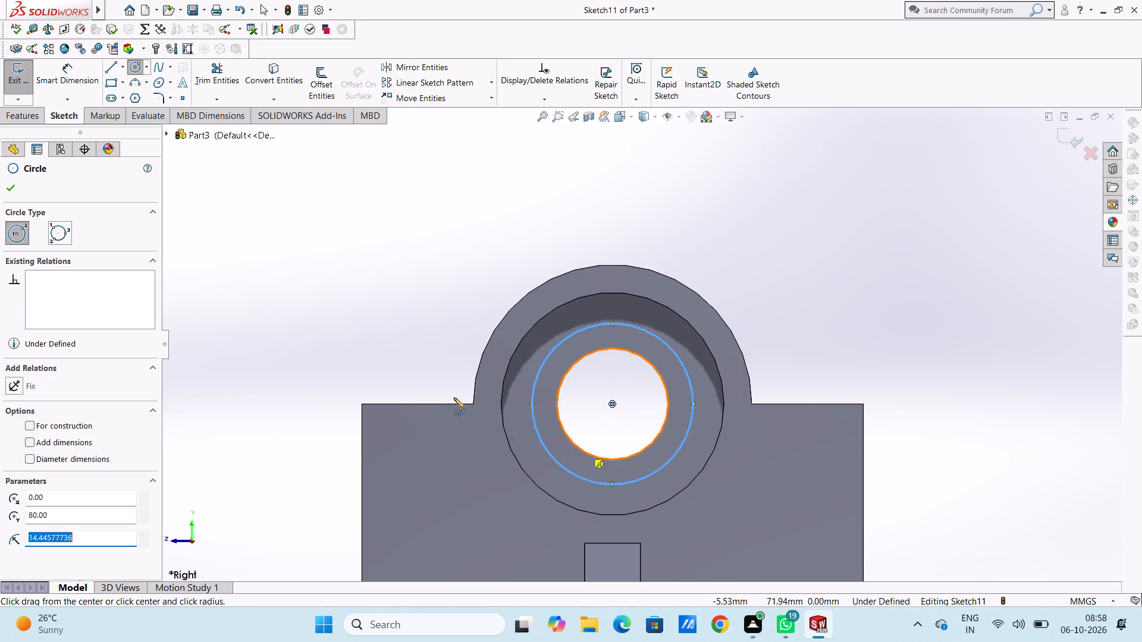
{"action": "left_click", "coordinate": [11, 183]}
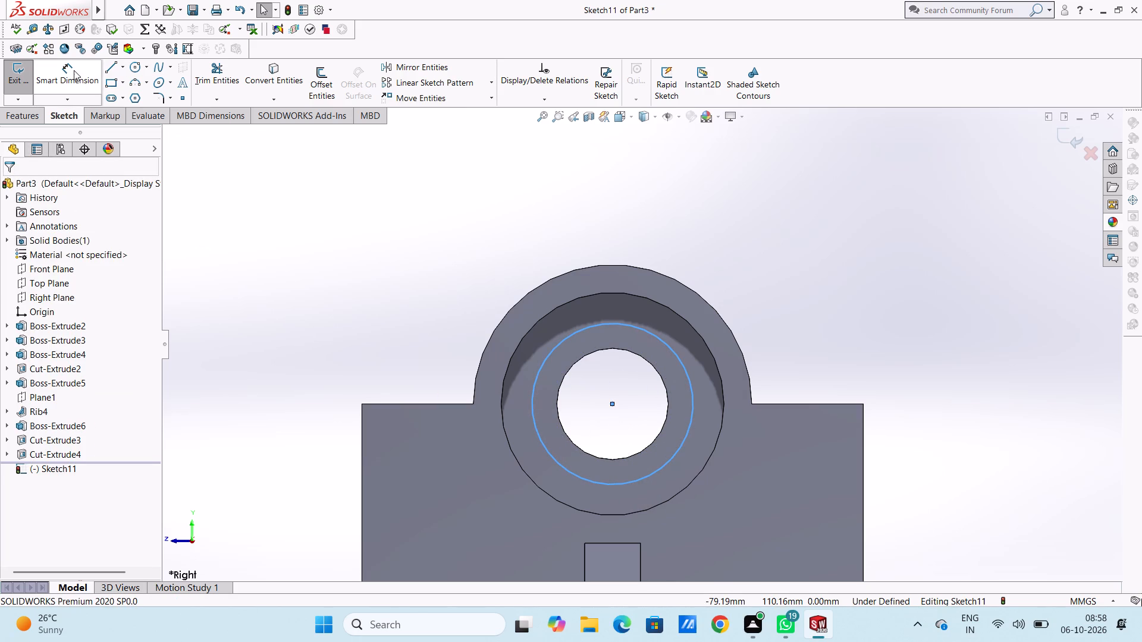
Dimension the new circle's diameter as 30 mm.
{"action": "left_click", "coordinate": [74, 70]}
{"action": "left_click", "coordinate": [561, 339]}
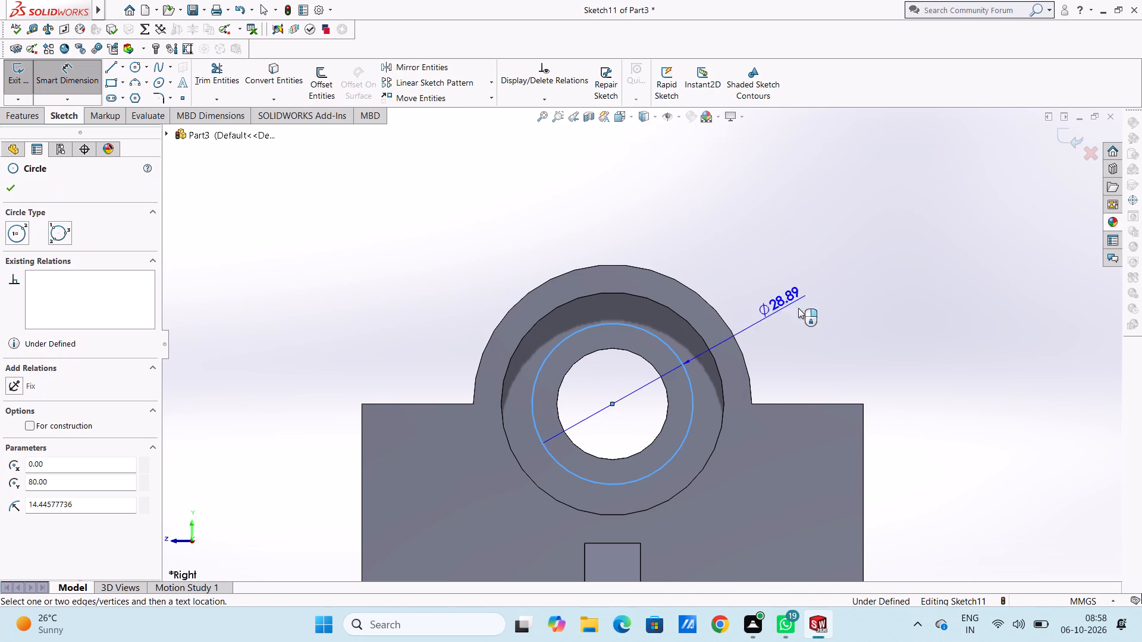
{"action": "left_click", "coordinate": [840, 303]}
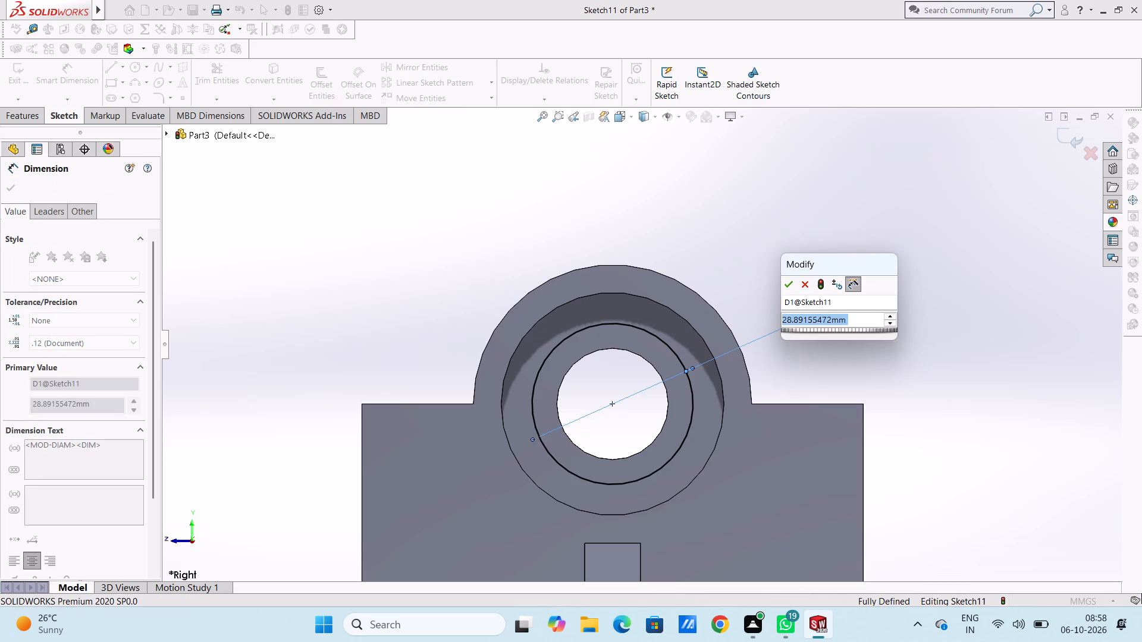
{"action": "type", "text": "30"}
{"action": "key", "text": "Return"}
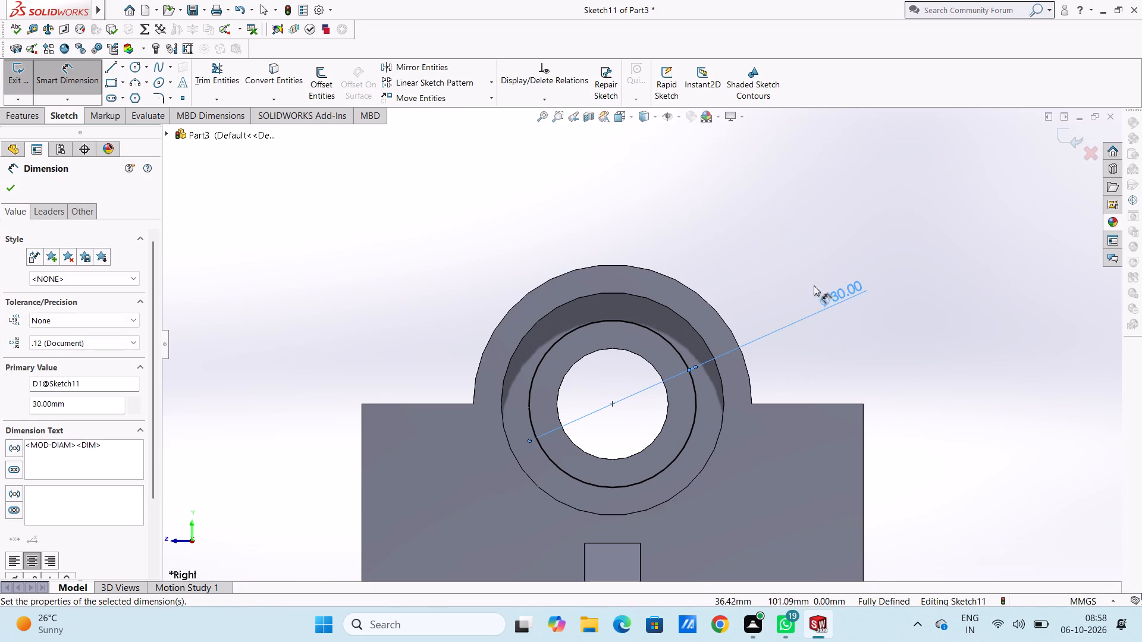
{"action": "left_click", "coordinate": [487, 250]}
Cut-extrude the 30 mm circle to a blind depth of 5 mm to form a second counterbore step in the lug.
{"action": "middle_click_drag", "start_coordinate": [441, 244], "coordinate": [489, 320]}
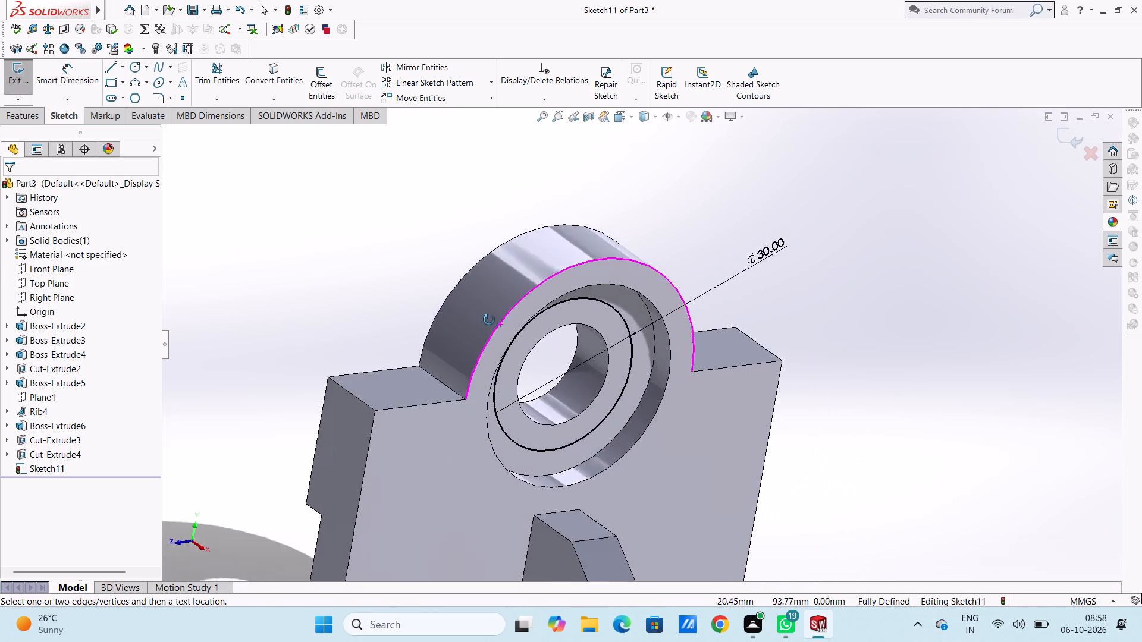
{"action": "middle_click_drag", "start_coordinate": [489, 320], "coordinate": [484, 326]}
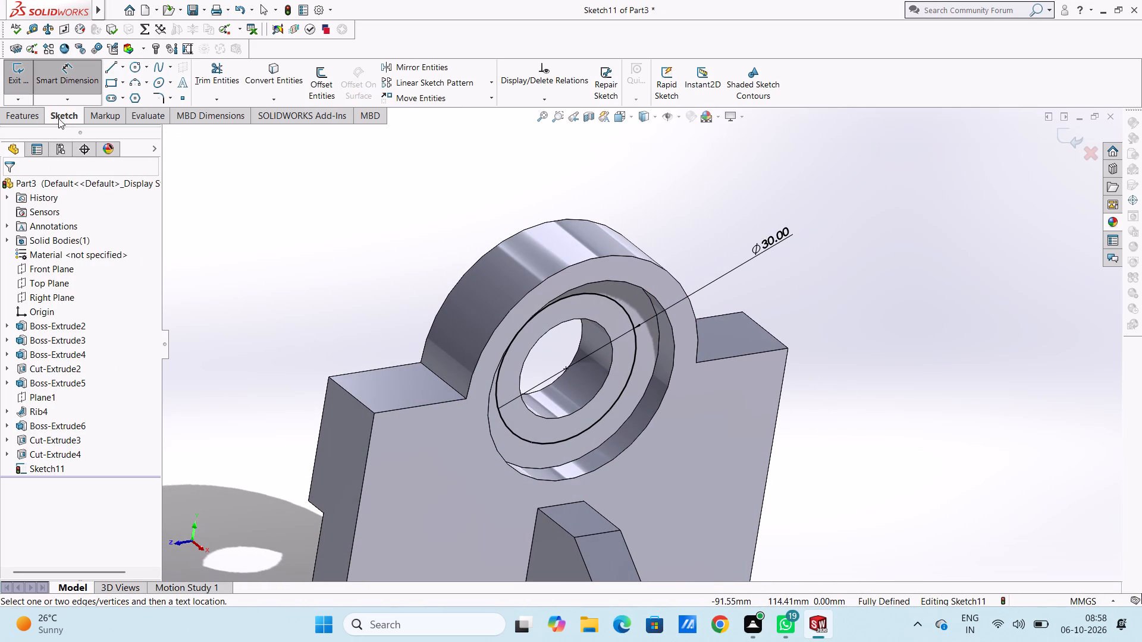
{"action": "left_click", "coordinate": [37, 110]}
{"action": "left_click", "coordinate": [203, 80]}
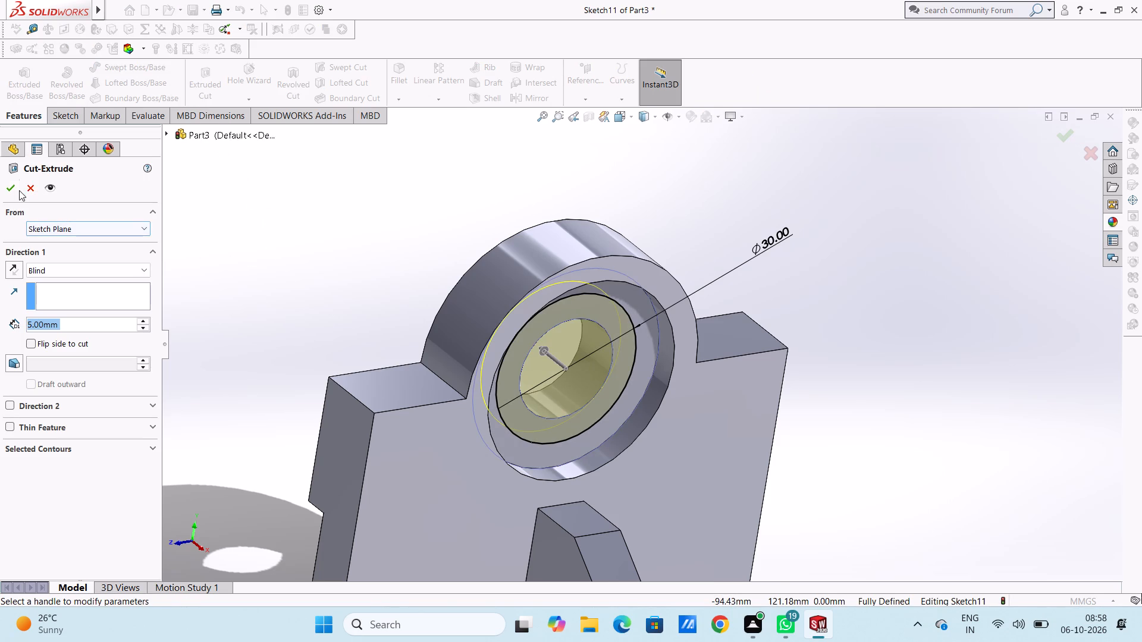
{"action": "left_click", "coordinate": [12, 188]}
{"action": "left_click", "coordinate": [243, 250]}
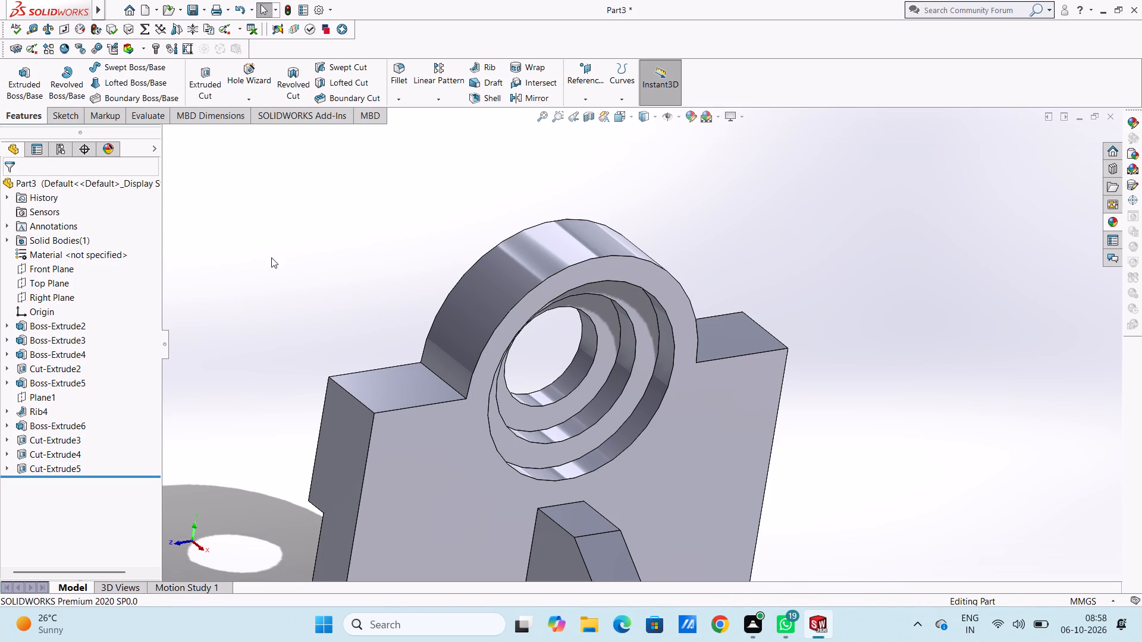
Examine the whole bracket from the front, the back of the wall and above.
{"action": "scroll", "coordinate": [271, 257], "scroll_direction": "up", "scroll_amount": 4}
{"action": "middle_click_drag", "start_coordinate": [296, 273], "coordinate": [312, 270]}
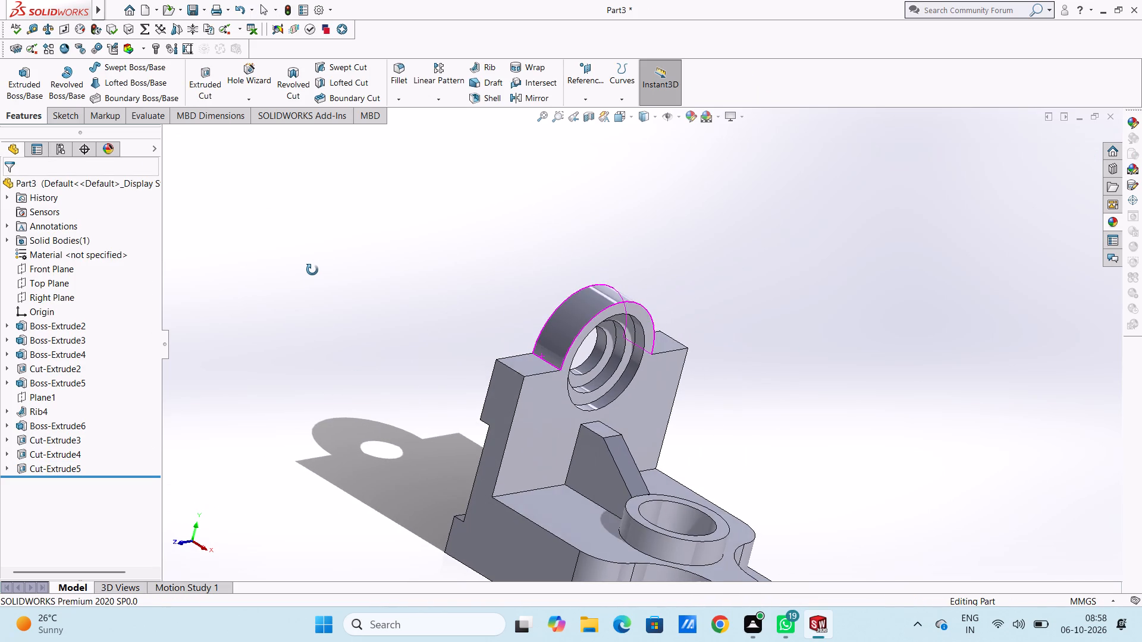
{"action": "middle_click_drag", "start_coordinate": [312, 270], "coordinate": [312, 270]}
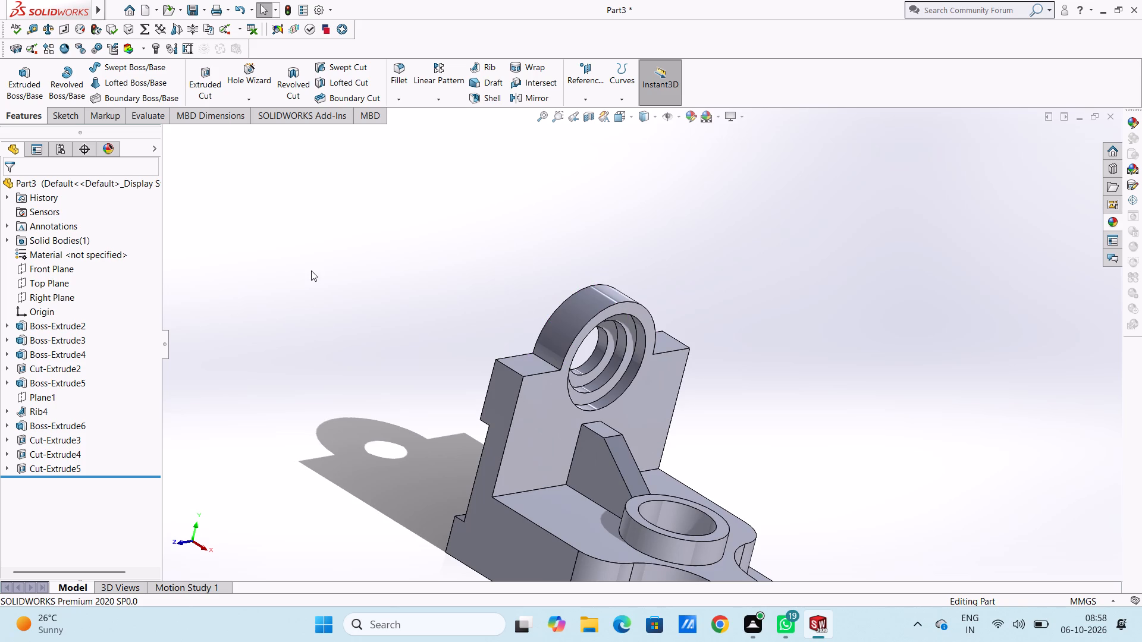
{"action": "scroll", "coordinate": [311, 270], "scroll_direction": "up", "scroll_amount": 3}
{"action": "middle_click_drag", "start_coordinate": [407, 250], "coordinate": [412, 250]}
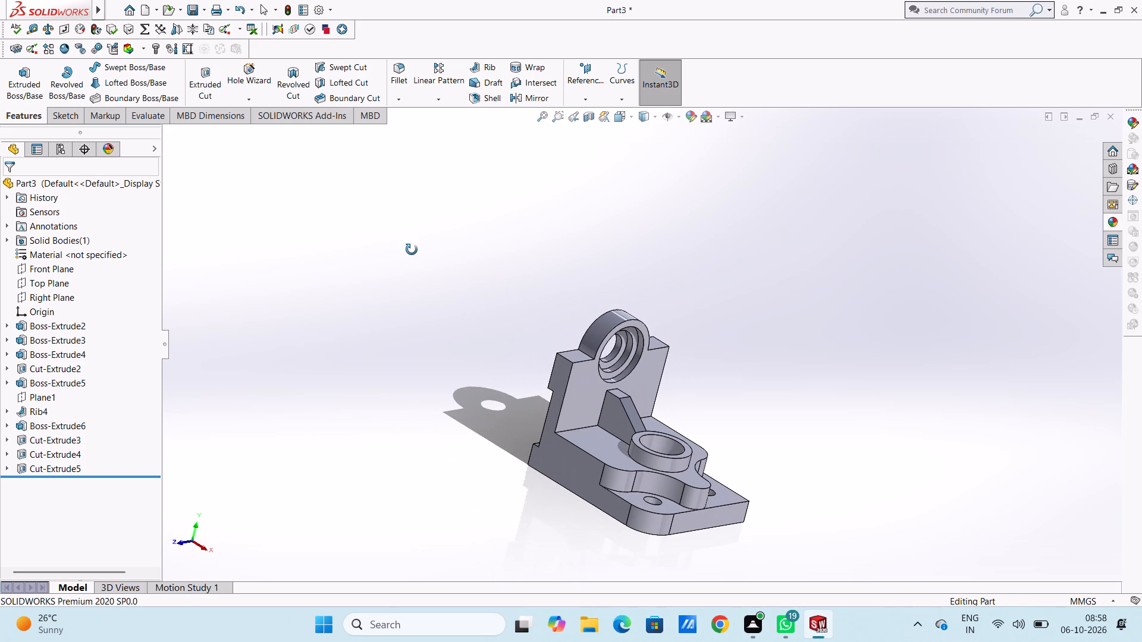
{"action": "middle_click_drag", "start_coordinate": [412, 250], "coordinate": [415, 250]}
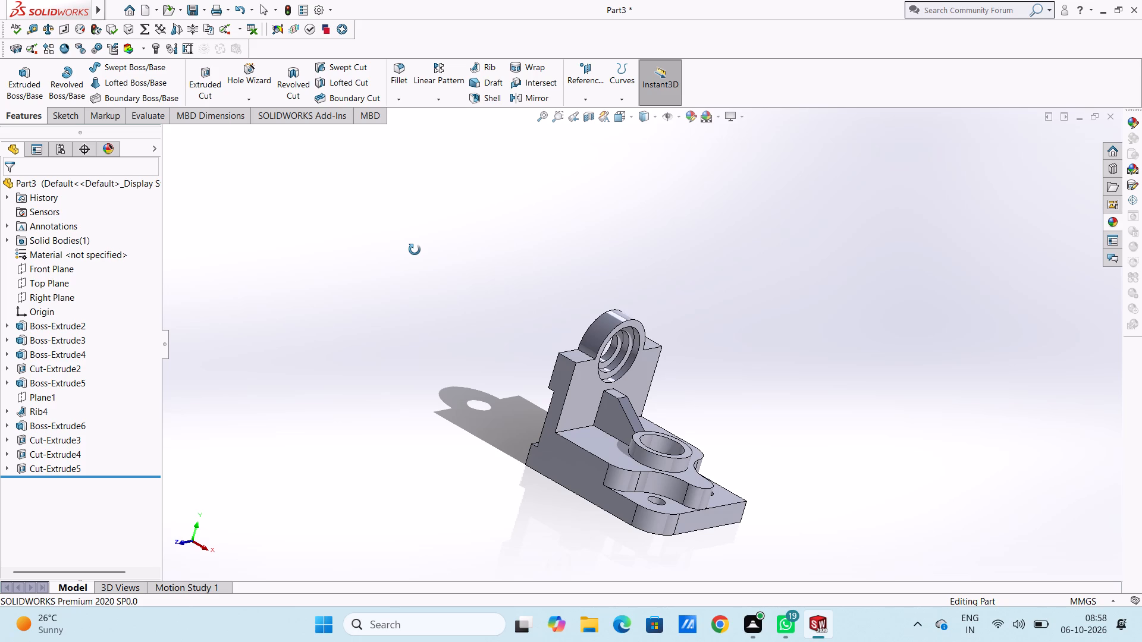
{"action": "middle_click_drag", "start_coordinate": [415, 250], "coordinate": [345, 215]}
{"action": "middle_click_drag", "start_coordinate": [418, 308], "coordinate": [567, 298]}
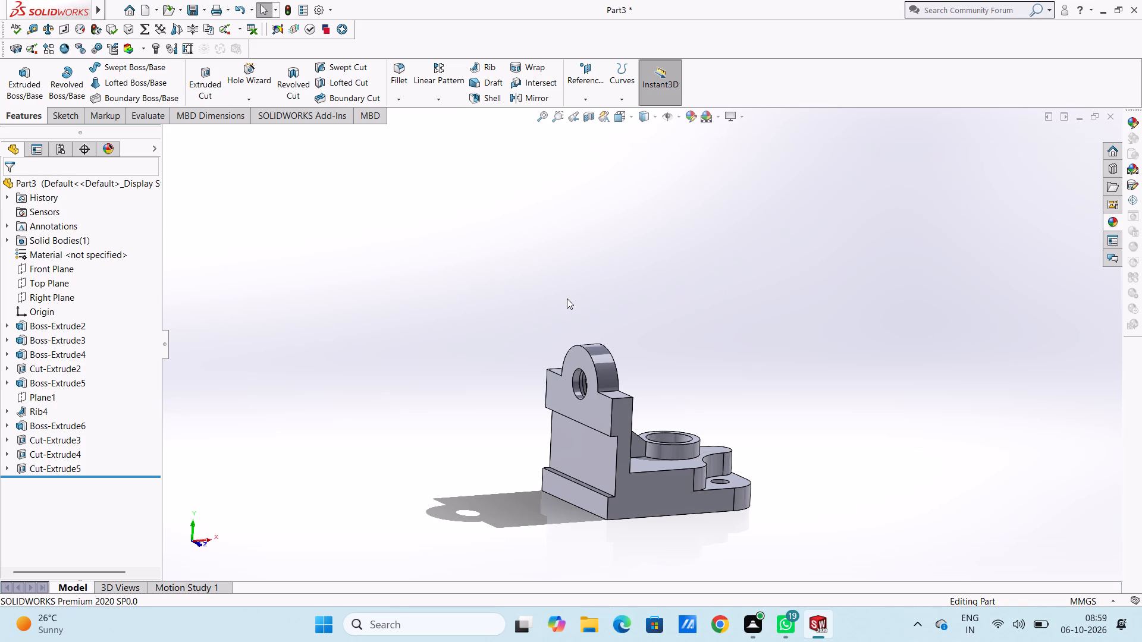
{"action": "middle_click_drag", "start_coordinate": [567, 298], "coordinate": [561, 299]}
{"action": "middle_click_drag", "start_coordinate": [771, 335], "coordinate": [719, 469]}
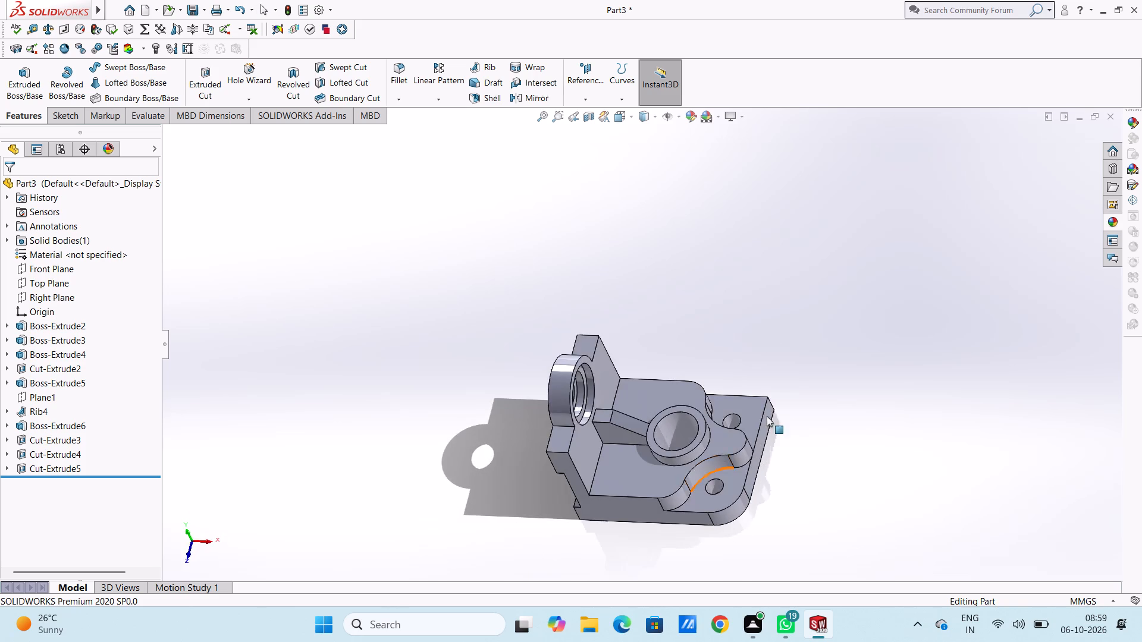
{"action": "middle_click_drag", "start_coordinate": [818, 384], "coordinate": [806, 431]}
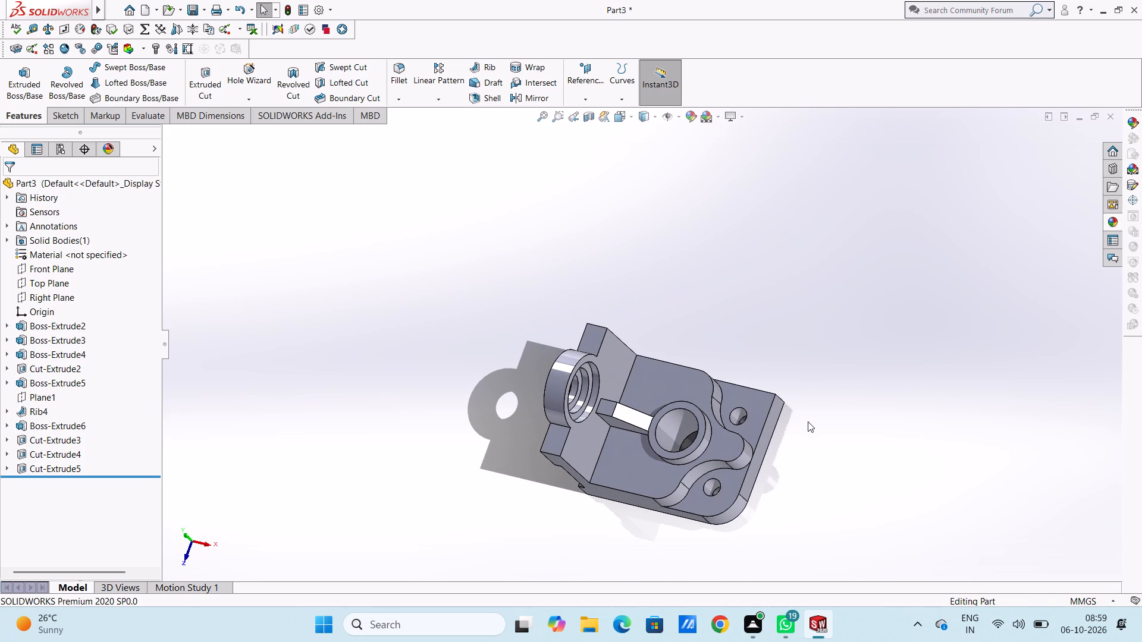
Sketch a 112 x 10 mm rectangle on the wall's top face plane, extending outward along the bracket's side with the square plate corner.
{"action": "key", "text": "ctrl+1"}
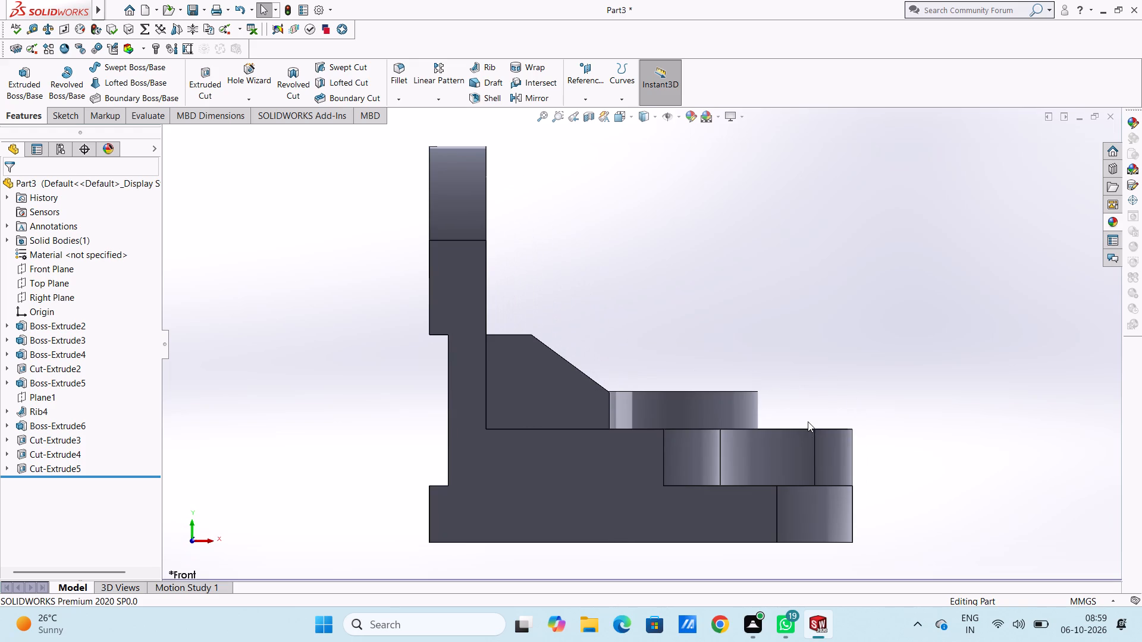
{"action": "key", "text": "ctrl+5"}
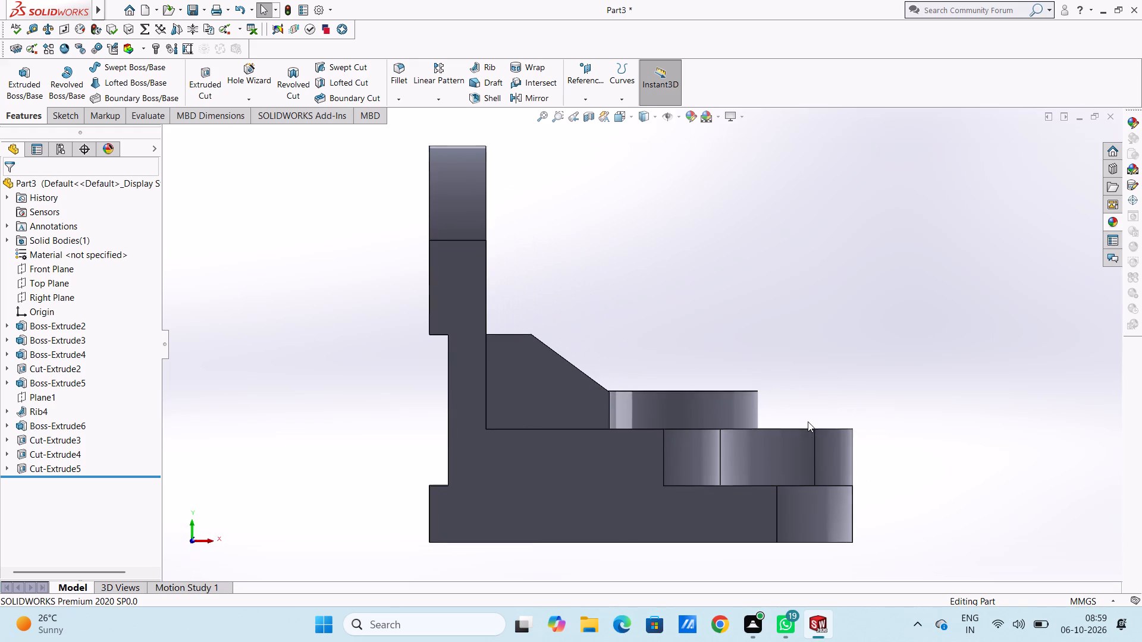
{"action": "scroll", "coordinate": [808, 421], "scroll_direction": "up", "scroll_amount": 3}
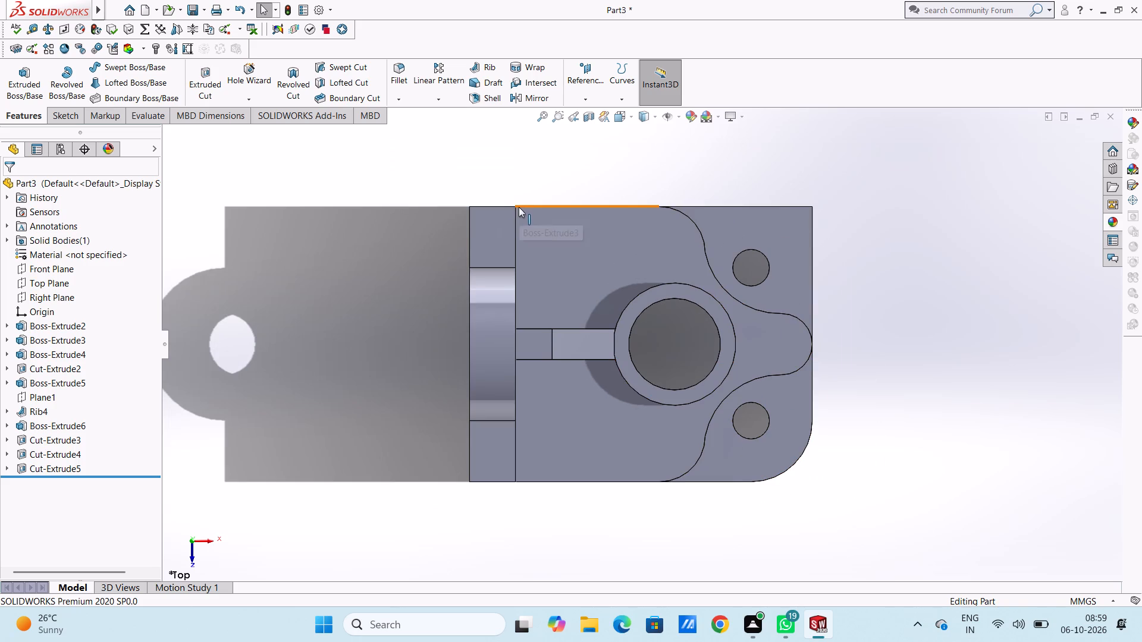
{"action": "left_click", "coordinate": [498, 222]}
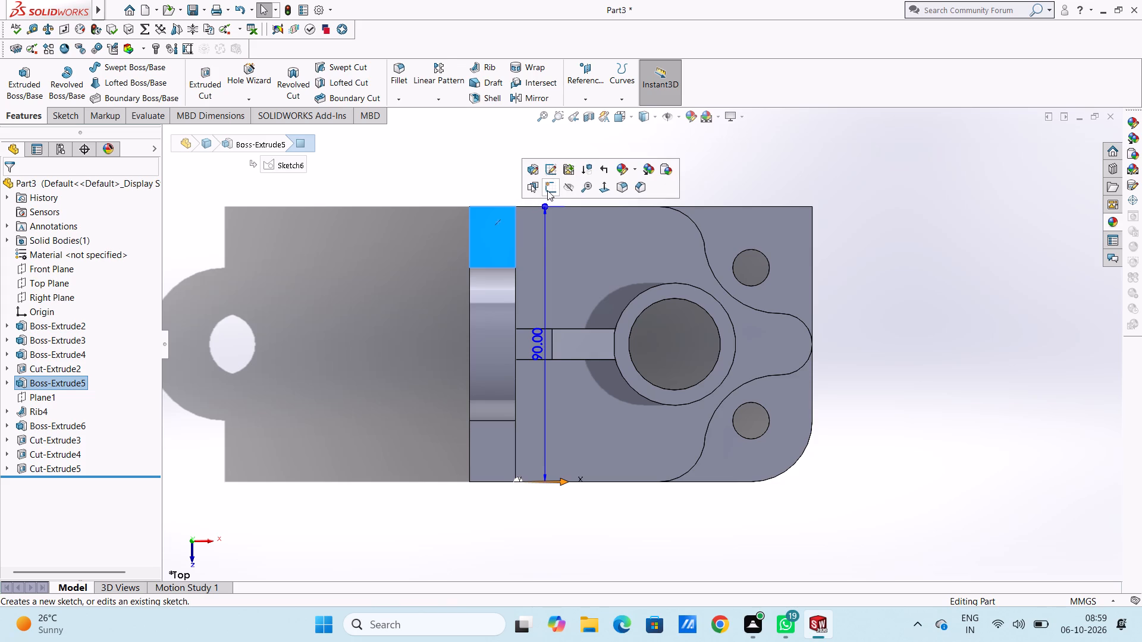
{"action": "left_click", "coordinate": [547, 190]}
{"action": "left_click", "coordinate": [448, 186]}
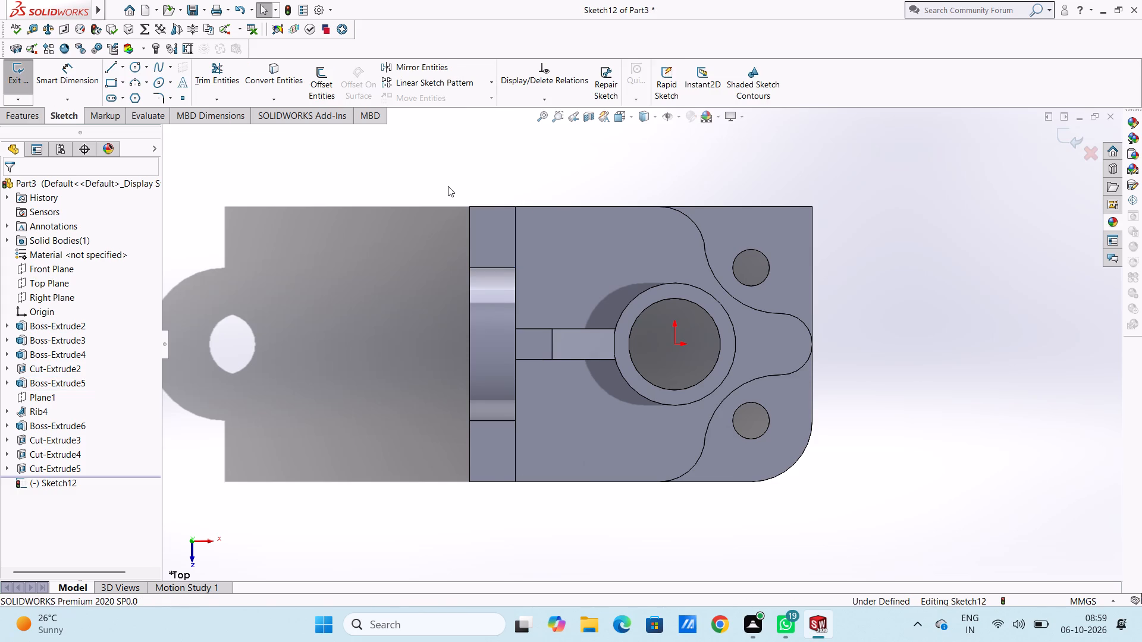
{"action": "scroll", "coordinate": [448, 186], "scroll_direction": "up", "scroll_amount": 3}
{"action": "left_click", "coordinate": [105, 75]}
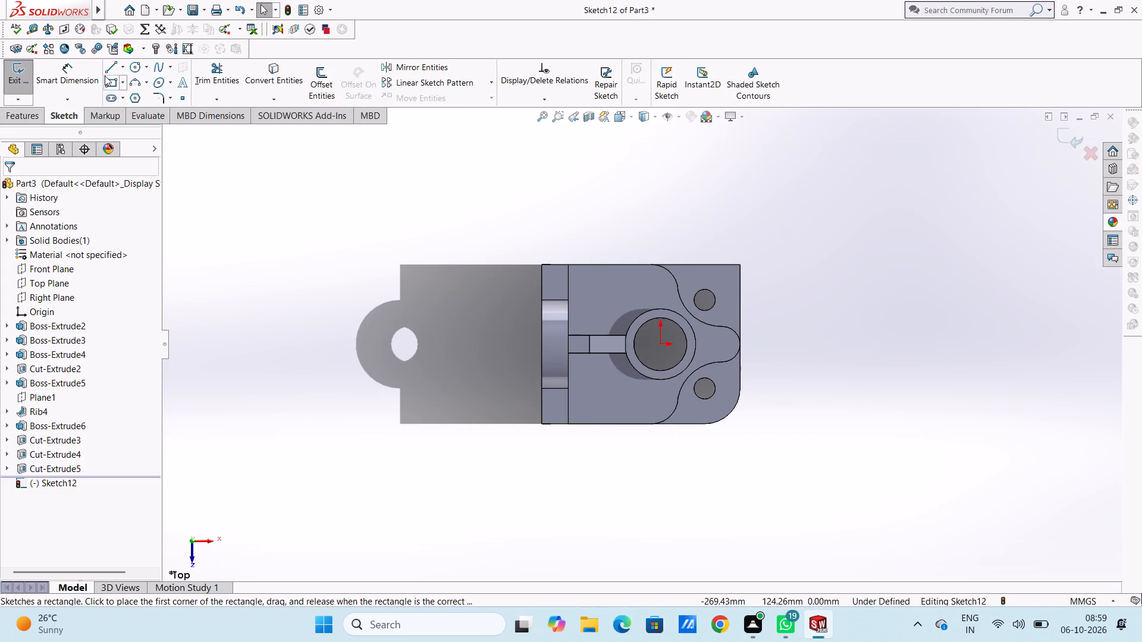
{"action": "left_click", "coordinate": [542, 265]}
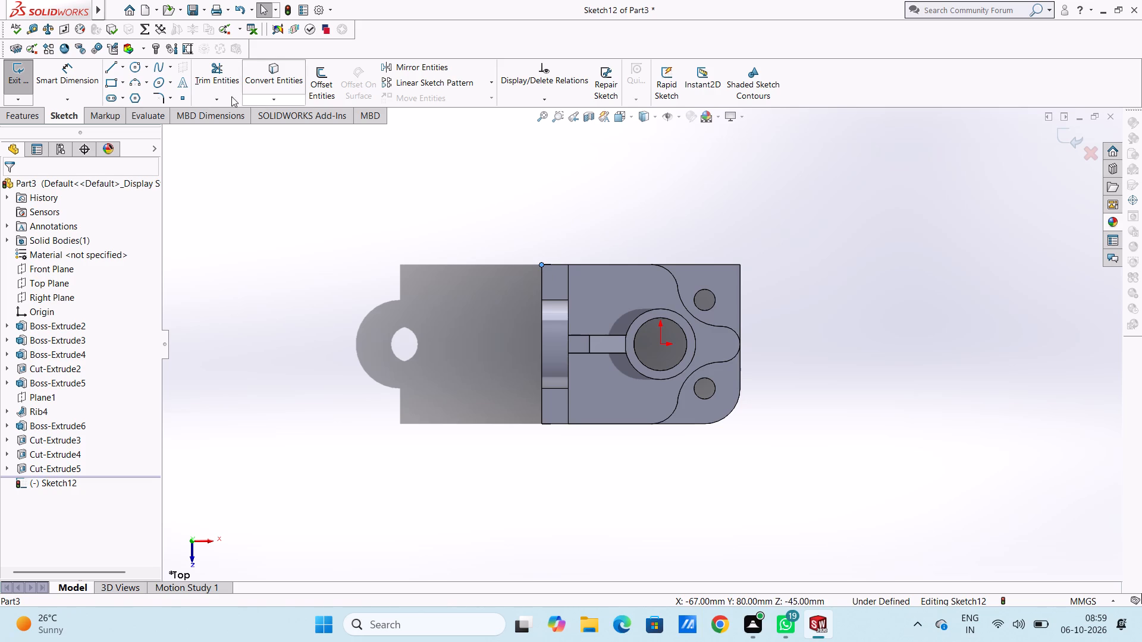
{"action": "left_click", "coordinate": [112, 84]}
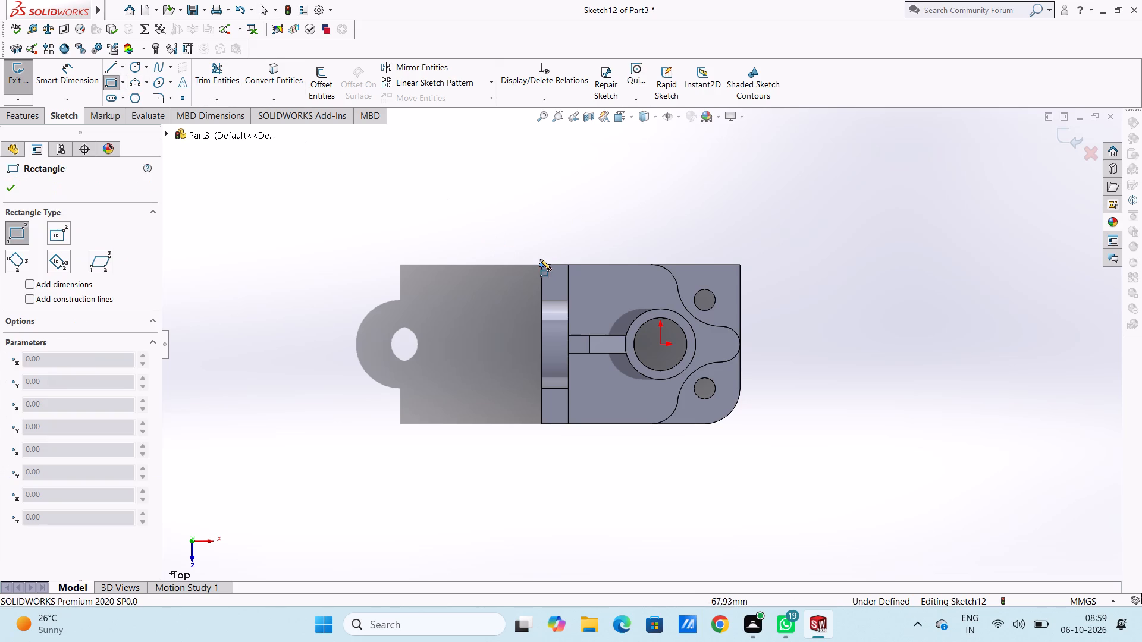
{"action": "left_click", "coordinate": [541, 265]}
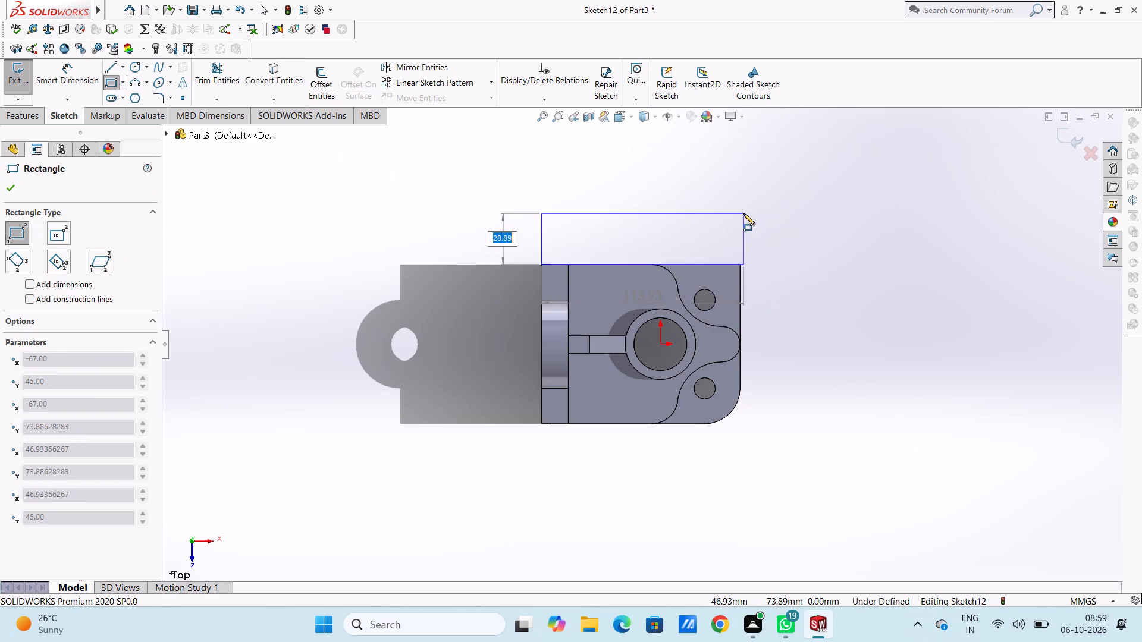
{"action": "type", "text": "10"}
{"action": "key", "text": "Return"}
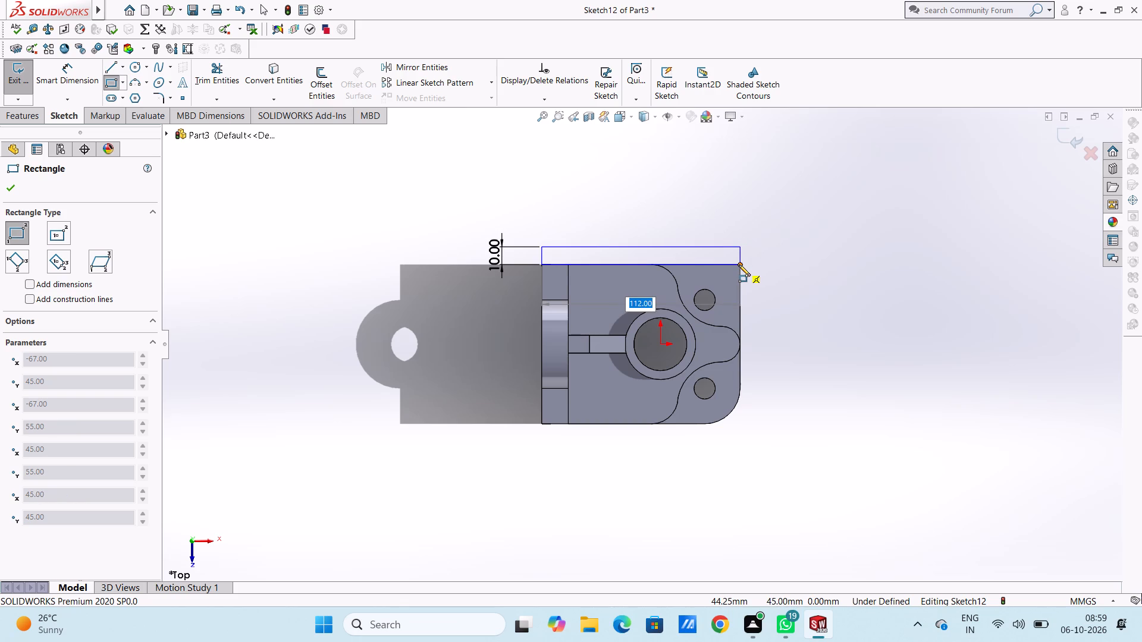
{"action": "key", "text": "Return"}
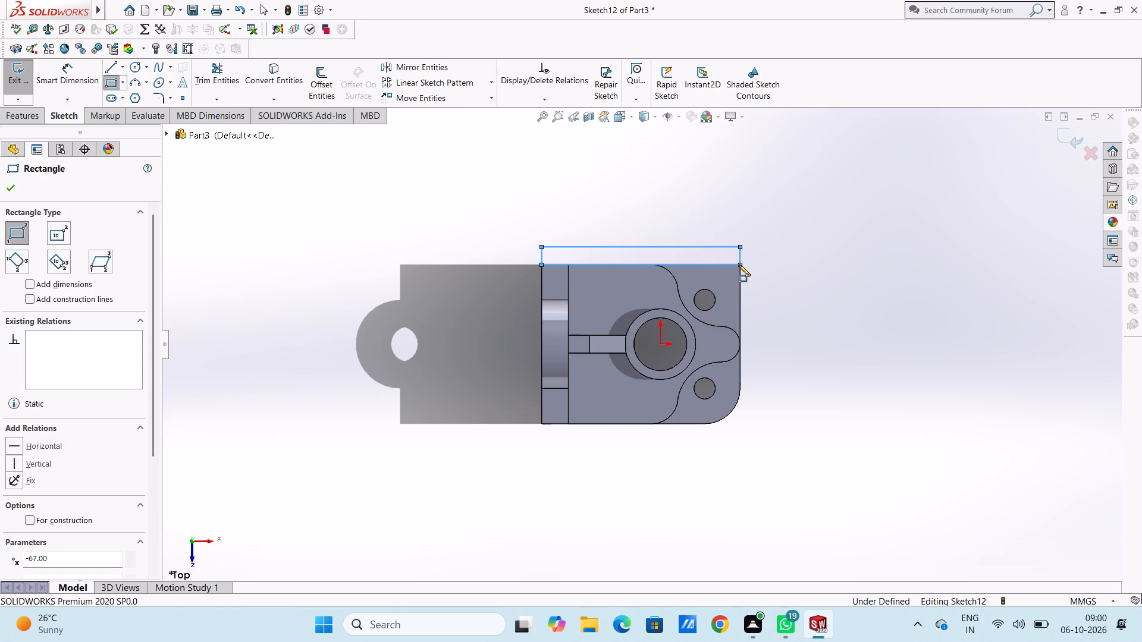
{"action": "left_click", "coordinate": [13, 189]}
Dimension the side rectangle's width as 10 mm and its length as 112 mm.
{"action": "left_click", "coordinate": [79, 81]}
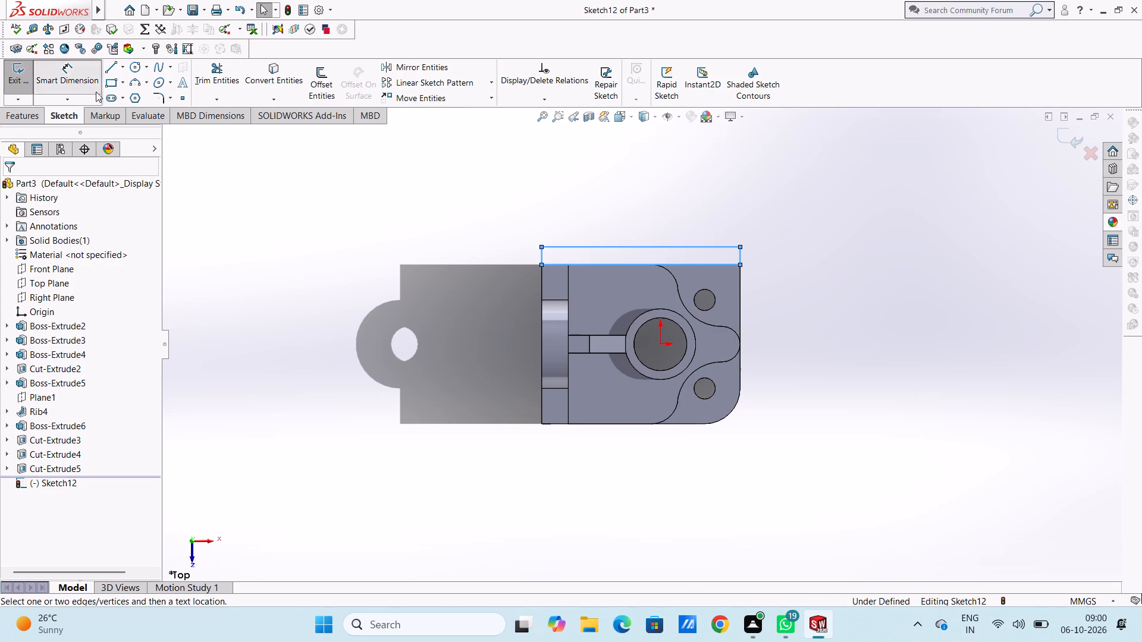
{"action": "left_click", "coordinate": [539, 251]}
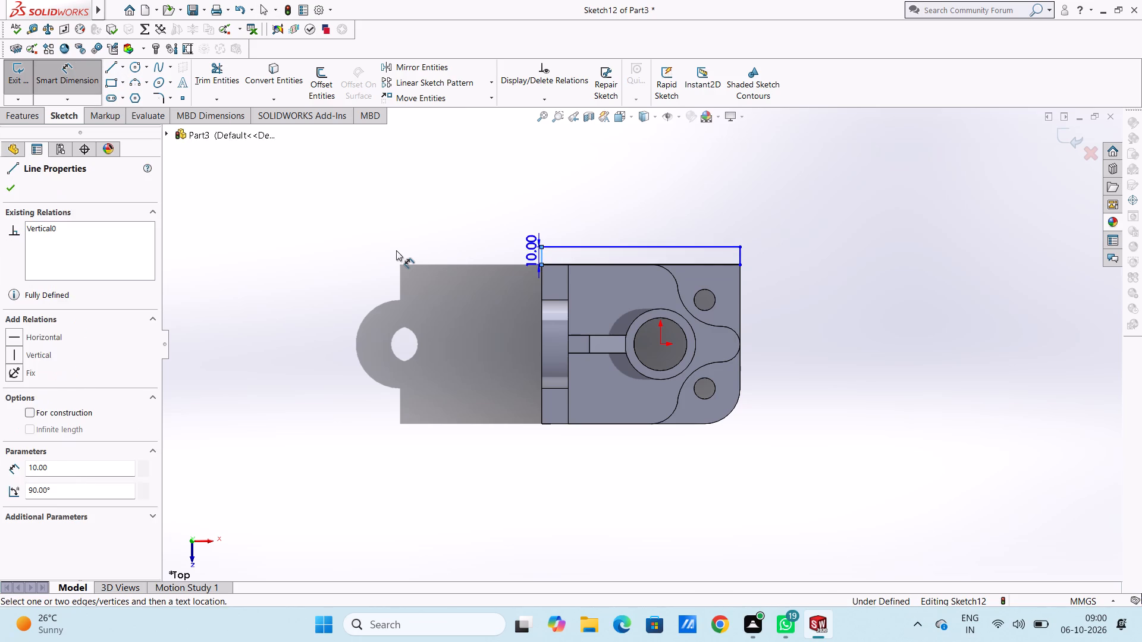
{"action": "left_click", "coordinate": [396, 250]}
{"action": "left_click", "coordinate": [345, 235]}
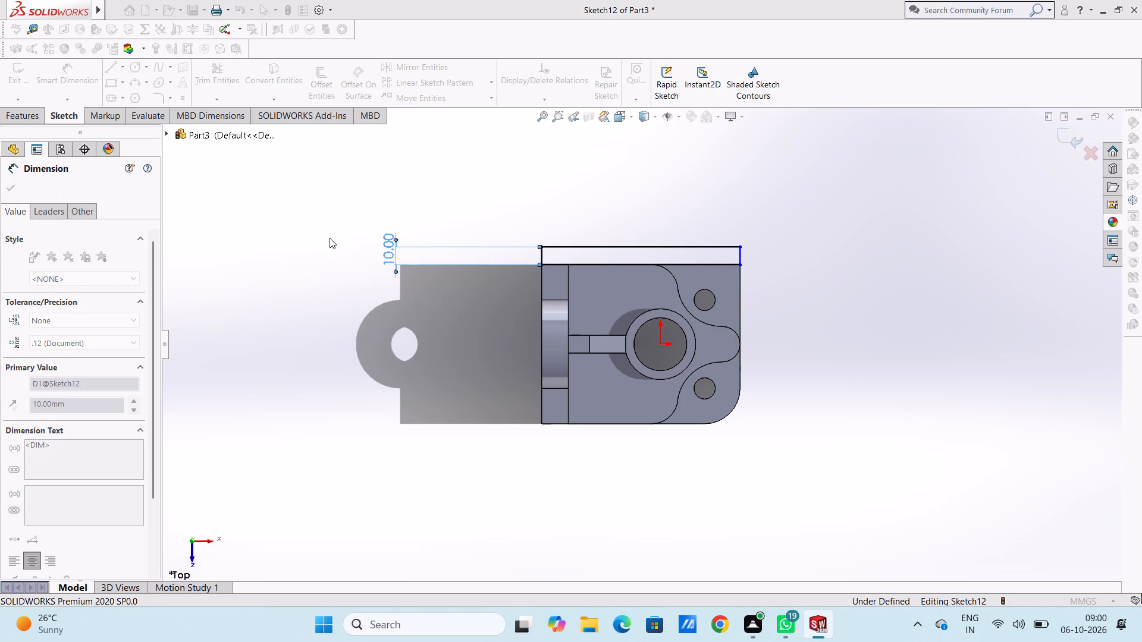
{"action": "left_click", "coordinate": [328, 238]}
{"action": "left_click", "coordinate": [573, 246]}
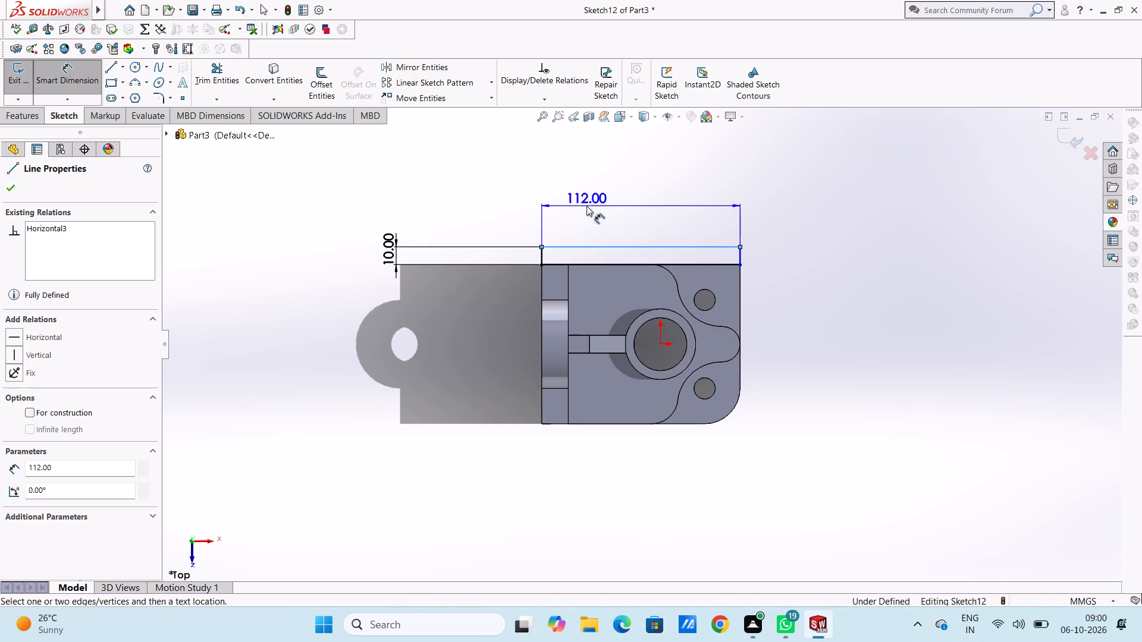
{"action": "left_click", "coordinate": [588, 168]}
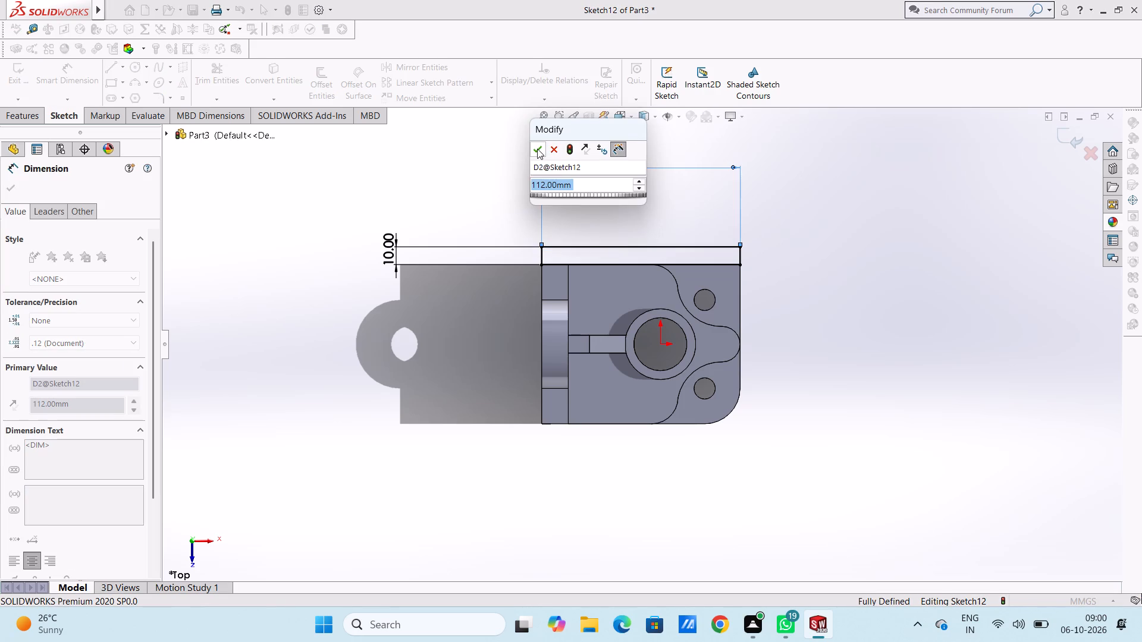
{"action": "left_click", "coordinate": [537, 149]}
{"action": "left_click", "coordinate": [496, 166]}
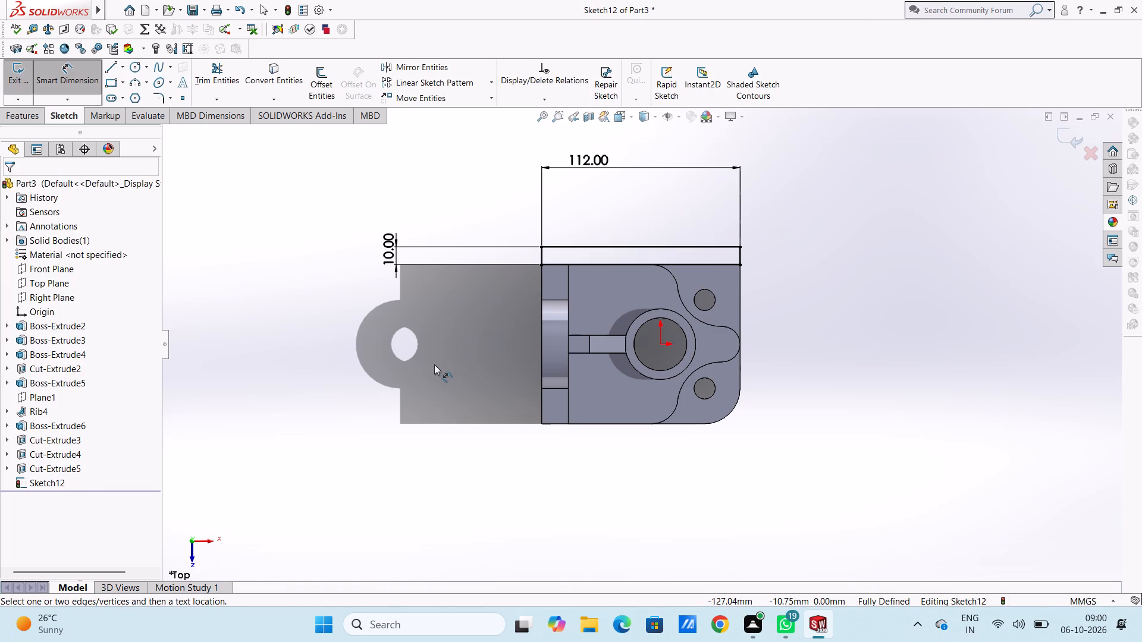
{"action": "key", "text": "ctrl+7"}
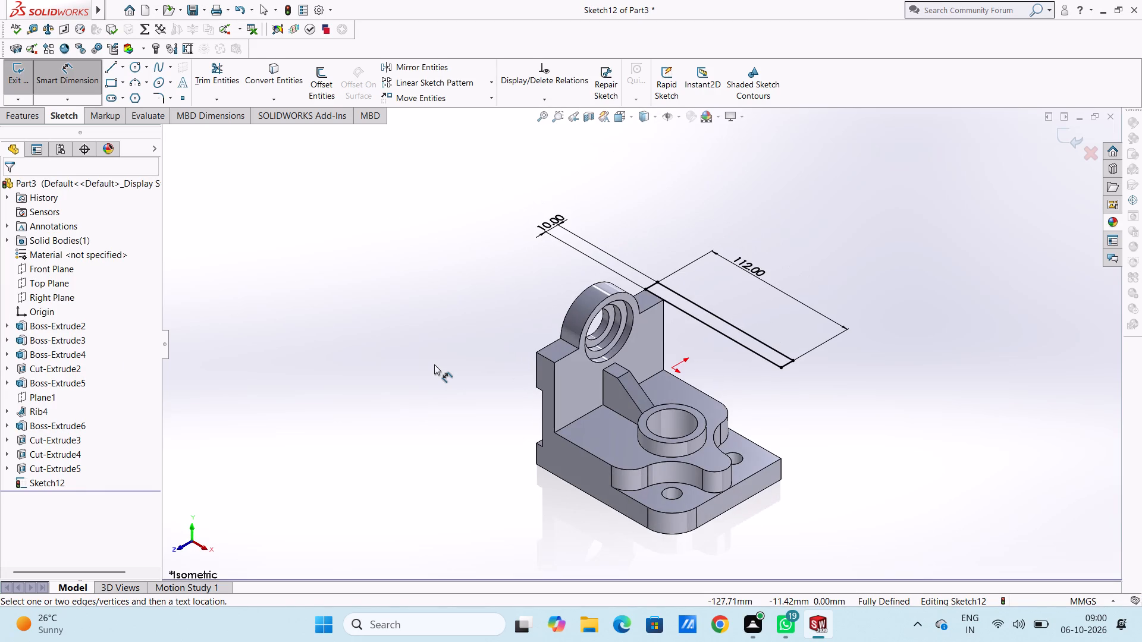
{"action": "left_click", "coordinate": [64, 82]}
Extrude the 112 x 10 mm rectangle downward up to the base plate's bottom face, merged with the bracket.
{"action": "left_click", "coordinate": [13, 115]}
{"action": "left_click", "coordinate": [24, 77]}
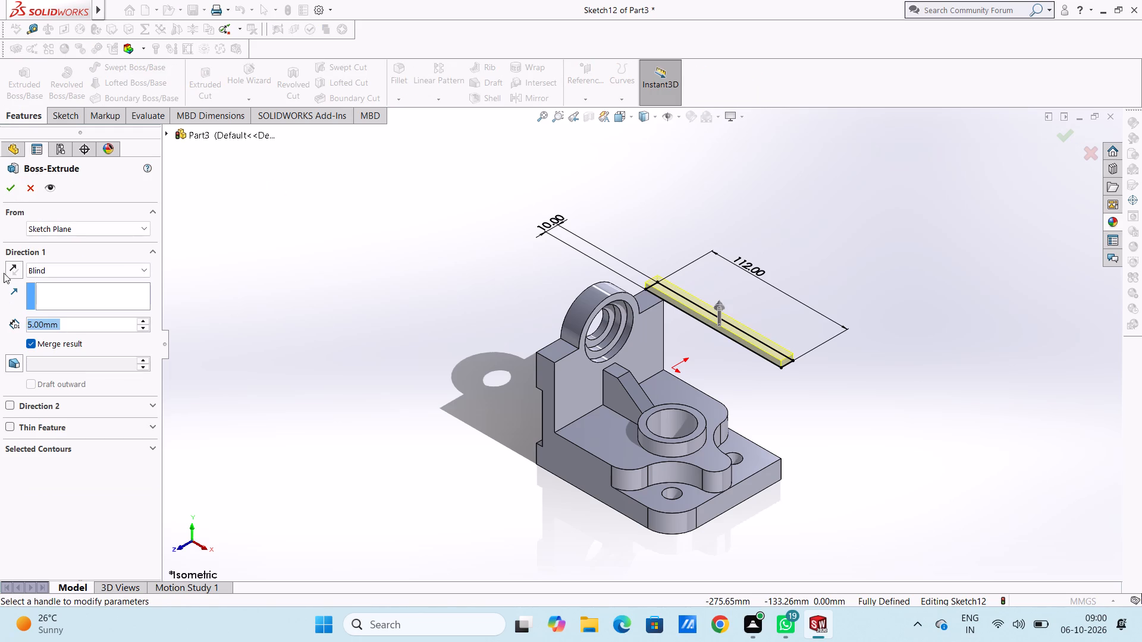
{"action": "left_click", "coordinate": [14, 267]}
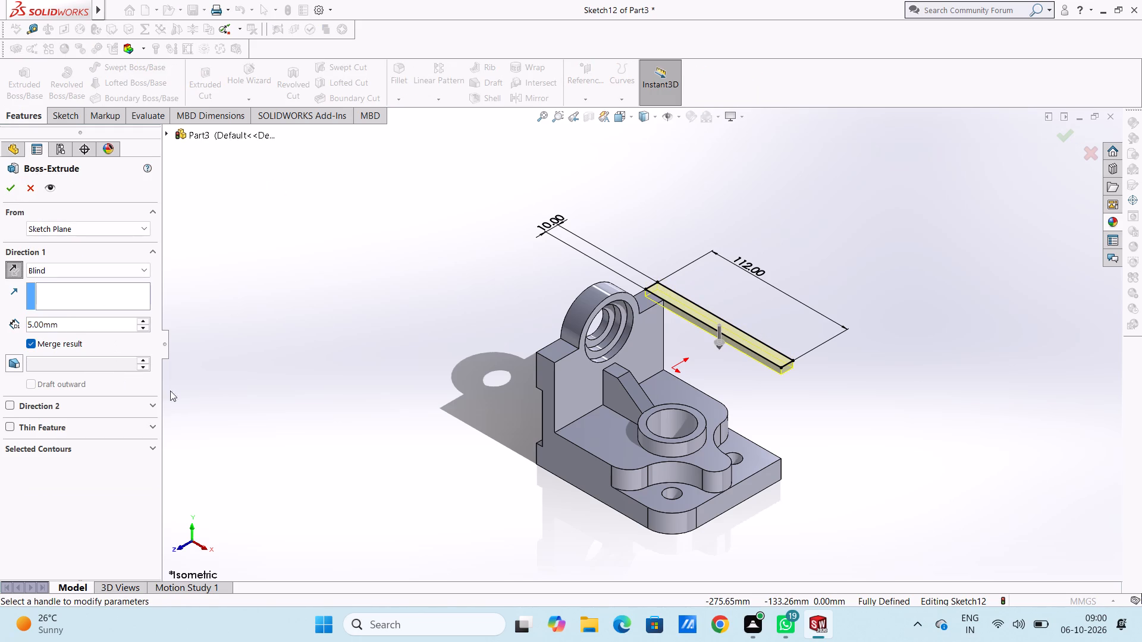
{"action": "scroll", "coordinate": [430, 445], "scroll_direction": "up", "scroll_amount": 2}
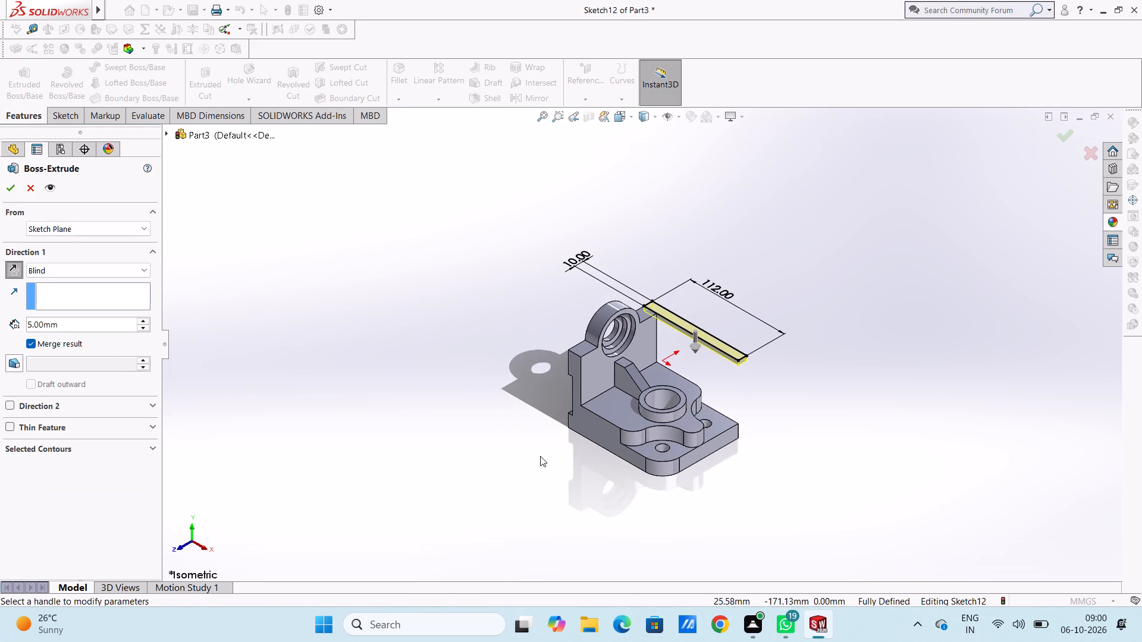
{"action": "scroll", "coordinate": [540, 456], "scroll_direction": "down", "scroll_amount": 4}
{"action": "scroll", "coordinate": [529, 424], "scroll_direction": "up", "scroll_amount": 4}
{"action": "middle_click_drag", "start_coordinate": [631, 418], "coordinate": [554, 427]}
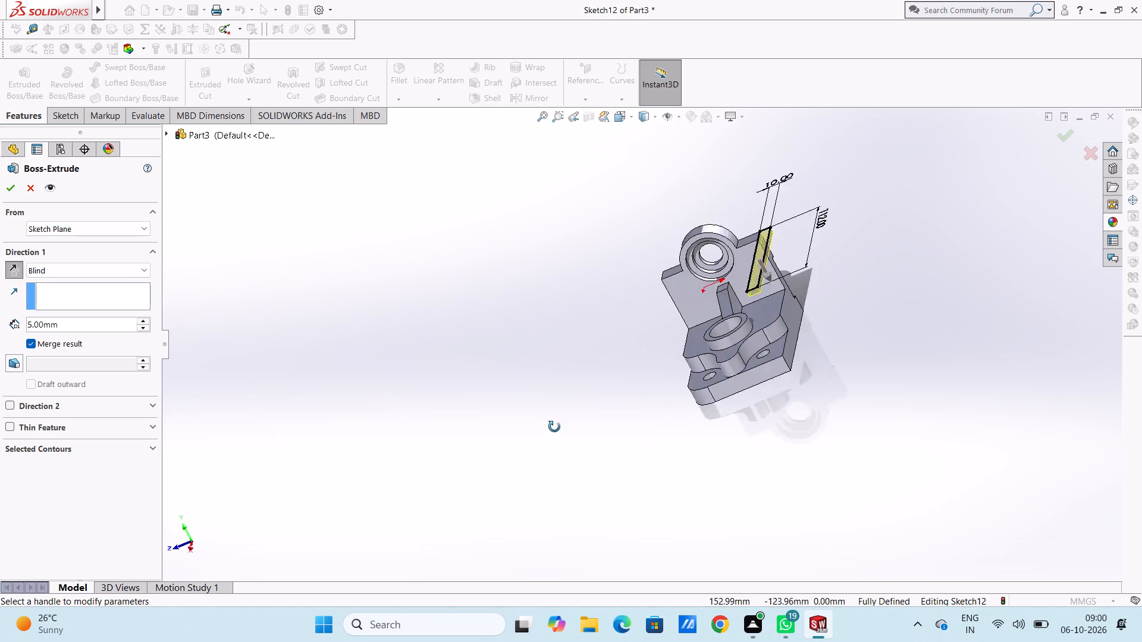
{"action": "middle_click_drag", "start_coordinate": [554, 427], "coordinate": [479, 424]}
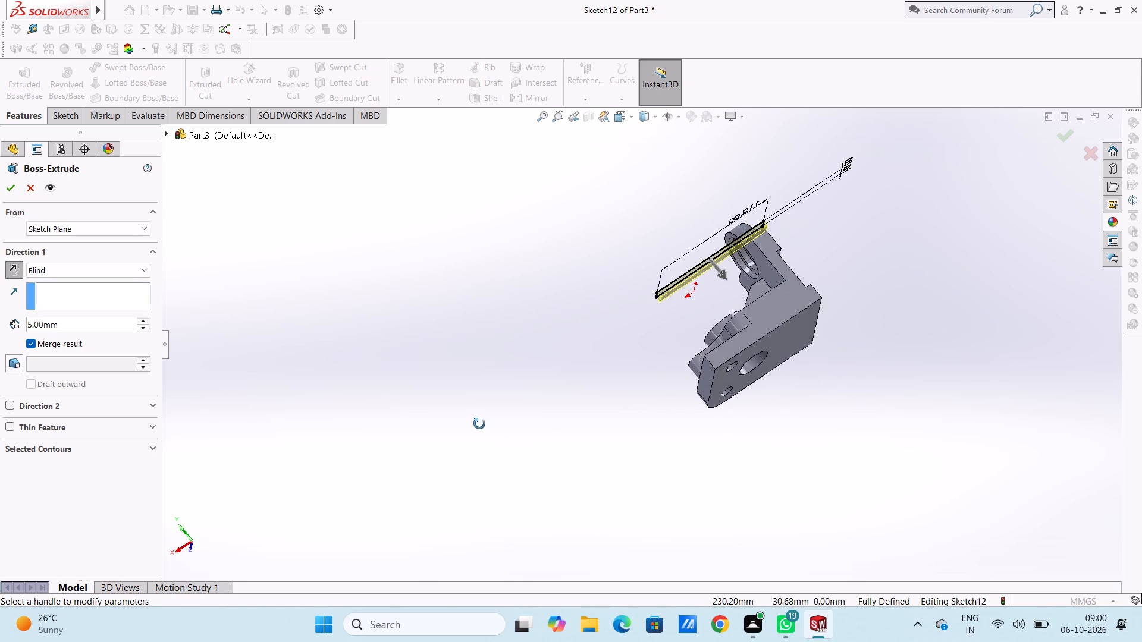
{"action": "middle_click_drag", "start_coordinate": [479, 424], "coordinate": [479, 423]}
{"action": "left_click", "coordinate": [100, 268]}
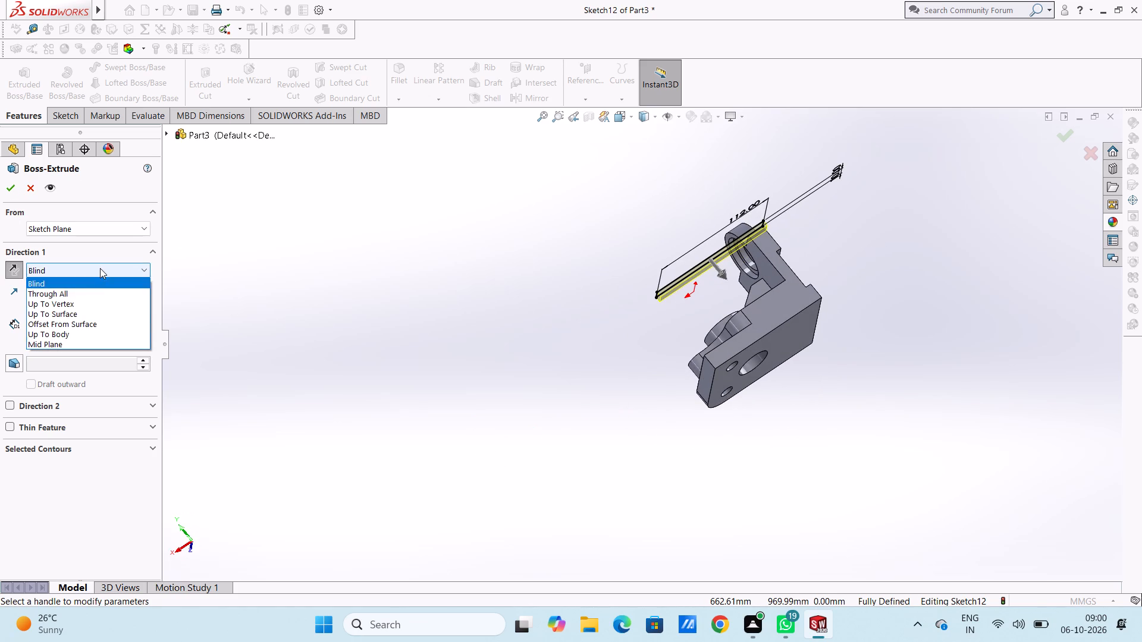
{"action": "left_click", "coordinate": [83, 314]}
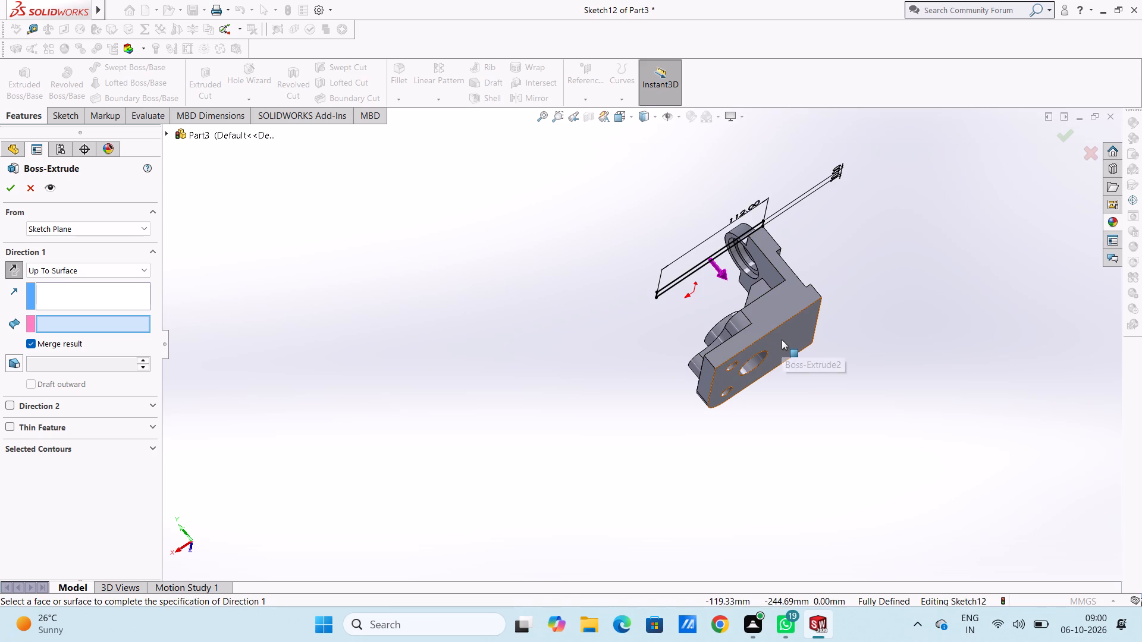
{"action": "left_click", "coordinate": [782, 339]}
{"action": "middle_click_drag", "start_coordinate": [448, 411], "coordinate": [501, 431]}
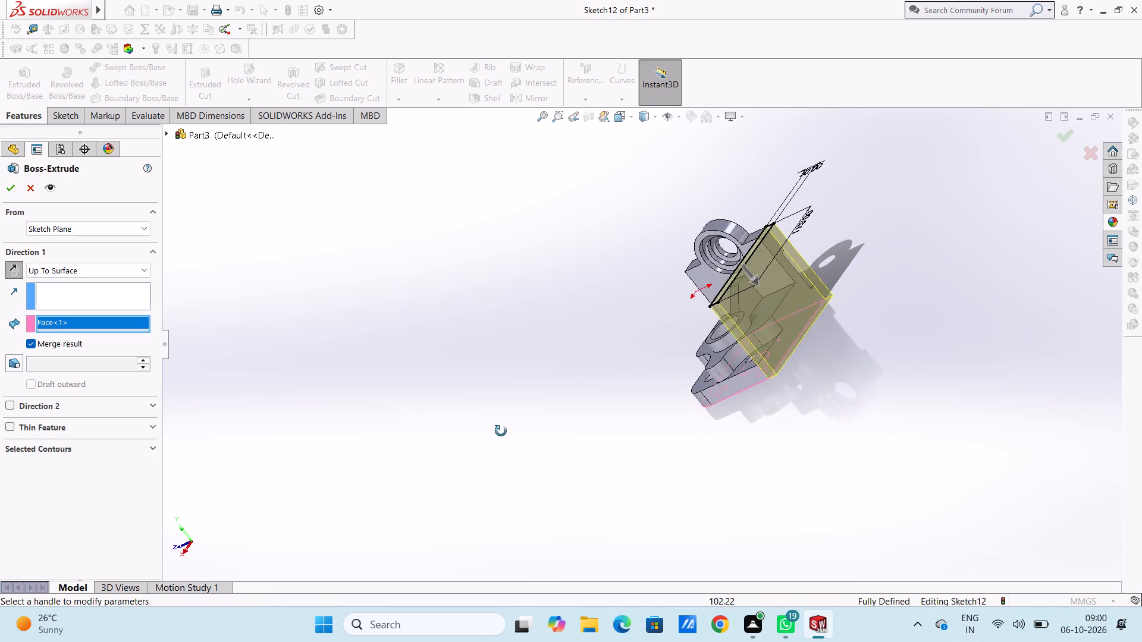
{"action": "middle_click_drag", "start_coordinate": [501, 431], "coordinate": [529, 318]}
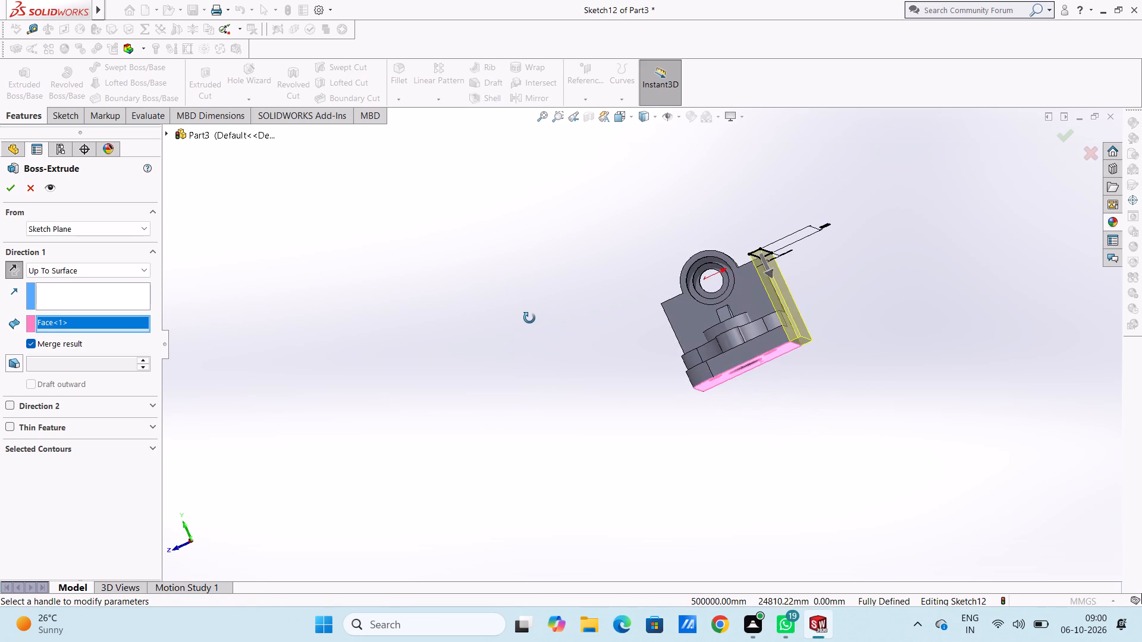
{"action": "middle_click_drag", "start_coordinate": [529, 318], "coordinate": [560, 373]}
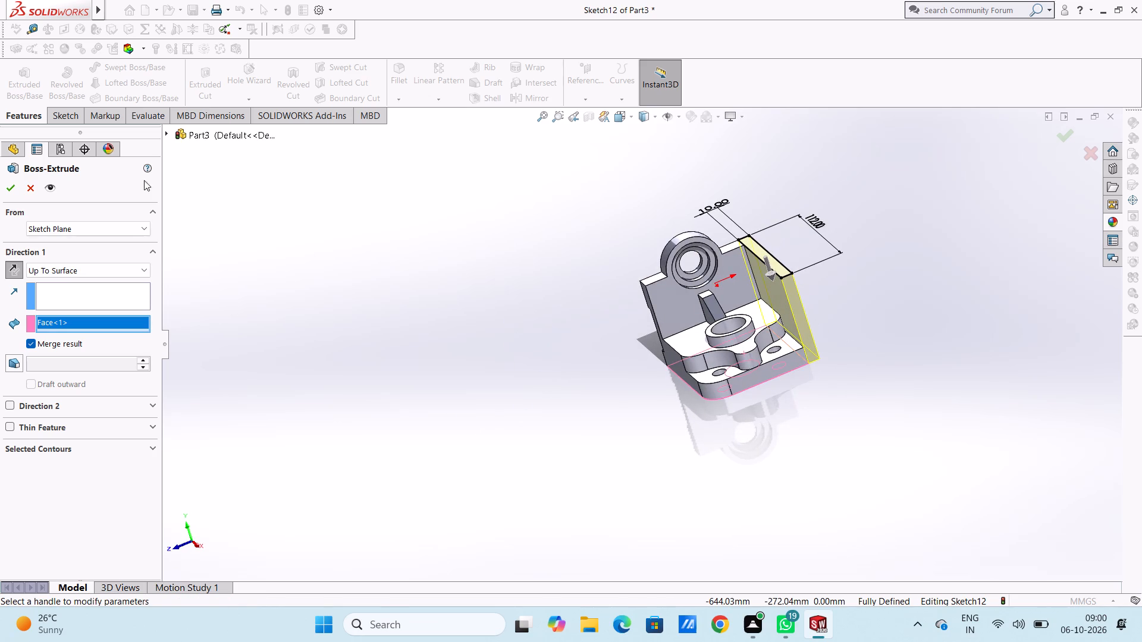
{"action": "left_click", "coordinate": [14, 185]}
{"action": "left_click", "coordinate": [345, 309]}
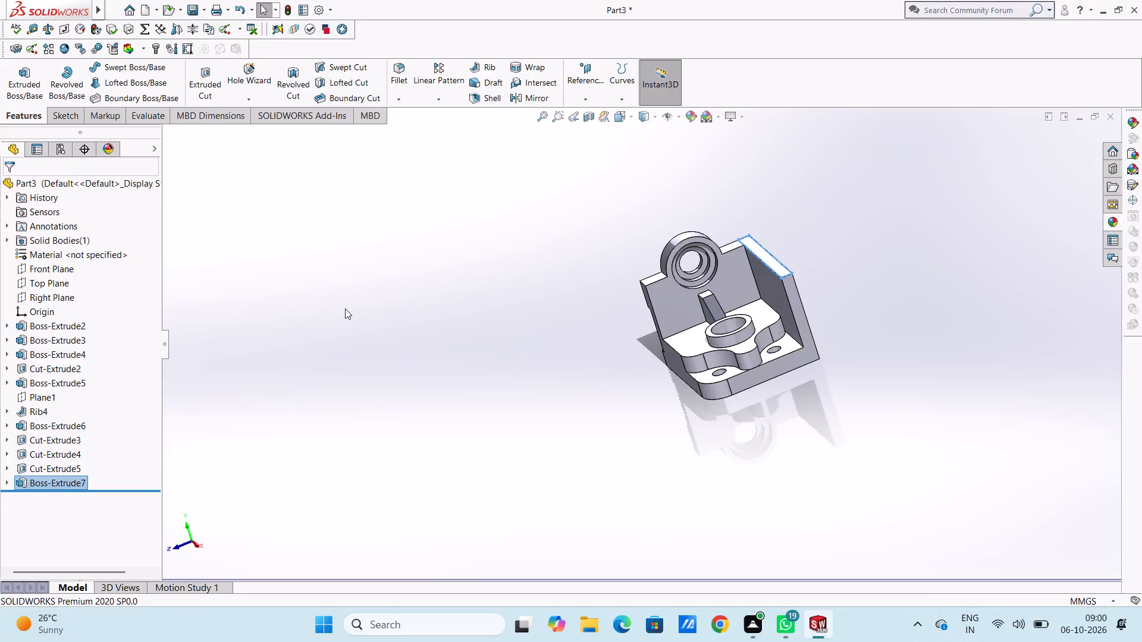
Sketch a corner rectangle on the new side section's face at the end of the wall's rear recess, matching the recess profile.
{"action": "middle_click_drag", "start_coordinate": [416, 348], "coordinate": [394, 302]}
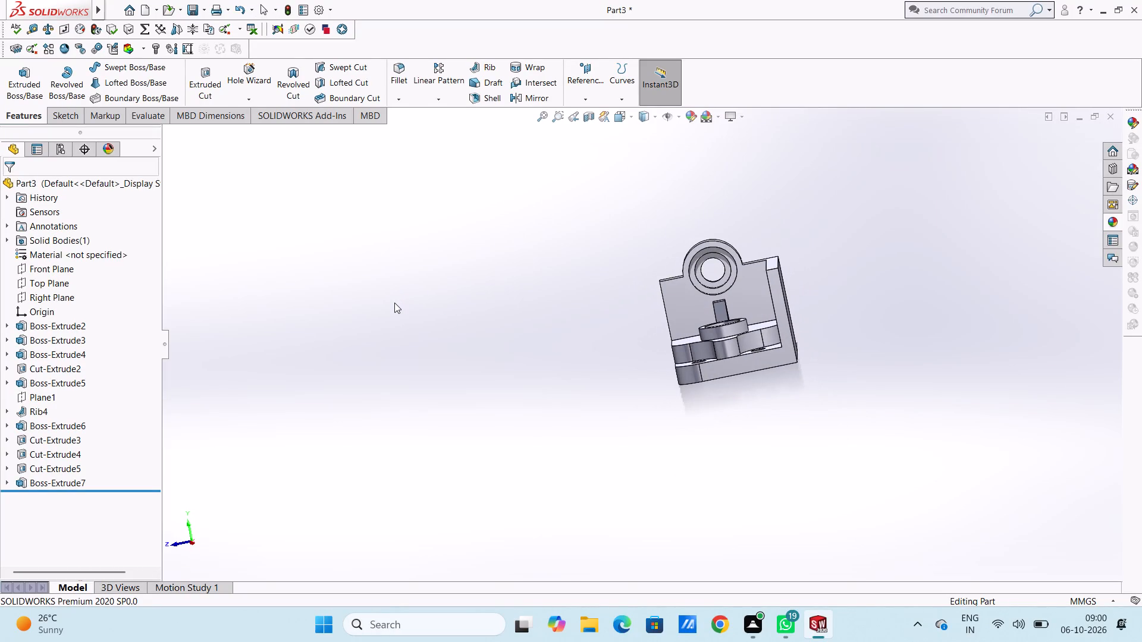
{"action": "middle_click_drag", "start_coordinate": [437, 311], "coordinate": [414, 299]}
{"action": "middle_click_drag", "start_coordinate": [414, 299], "coordinate": [404, 235]}
{"action": "middle_click_drag", "start_coordinate": [423, 332], "coordinate": [710, 329]}
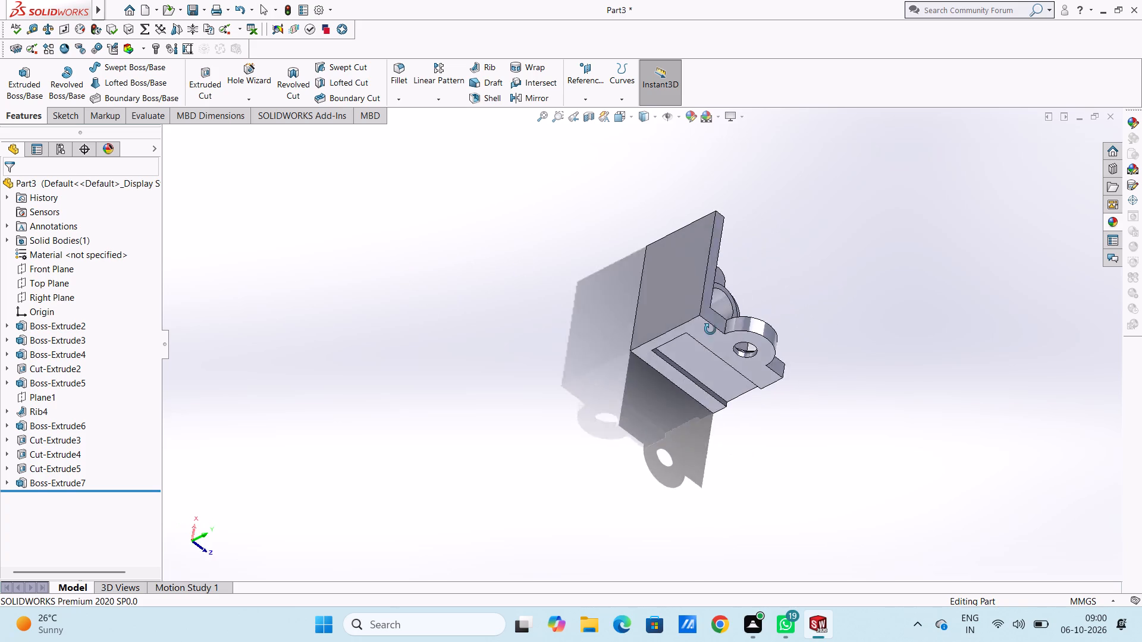
{"action": "middle_click_drag", "start_coordinate": [710, 329], "coordinate": [644, 206]}
{"action": "middle_click_drag", "start_coordinate": [642, 395], "coordinate": [624, 269]}
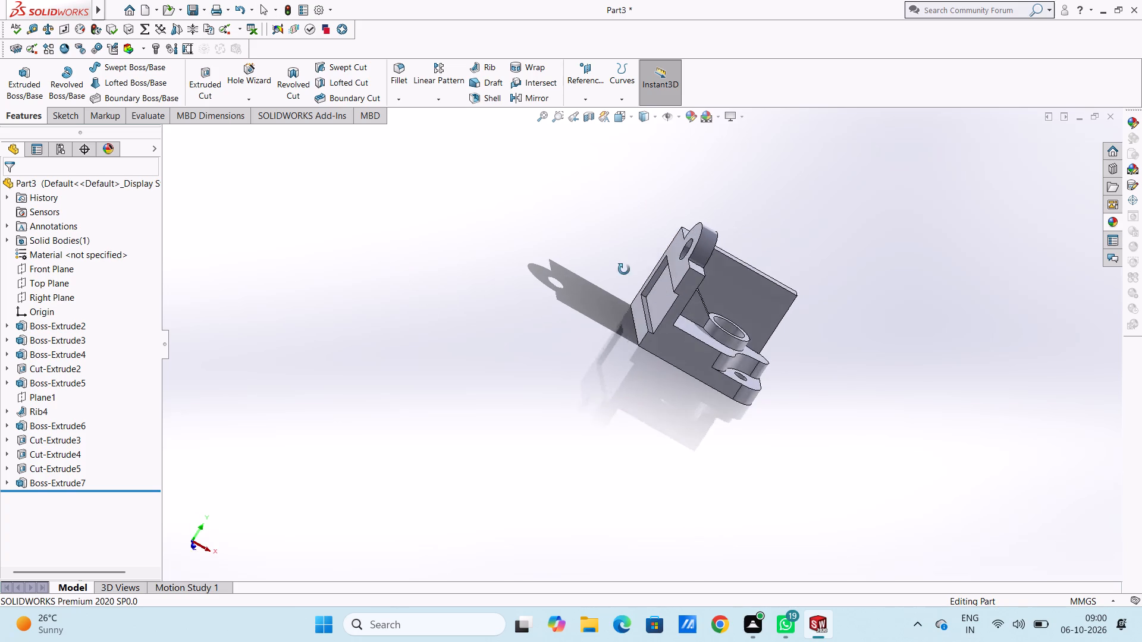
{"action": "middle_click_drag", "start_coordinate": [624, 269], "coordinate": [692, 290]}
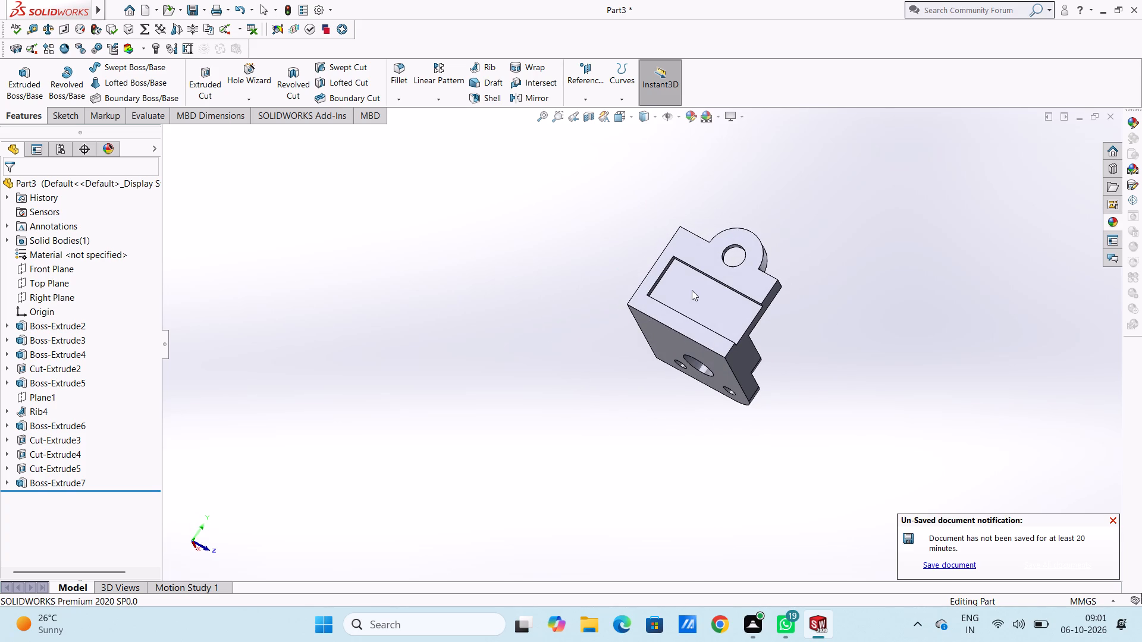
{"action": "key", "text": "ctrl+1"}
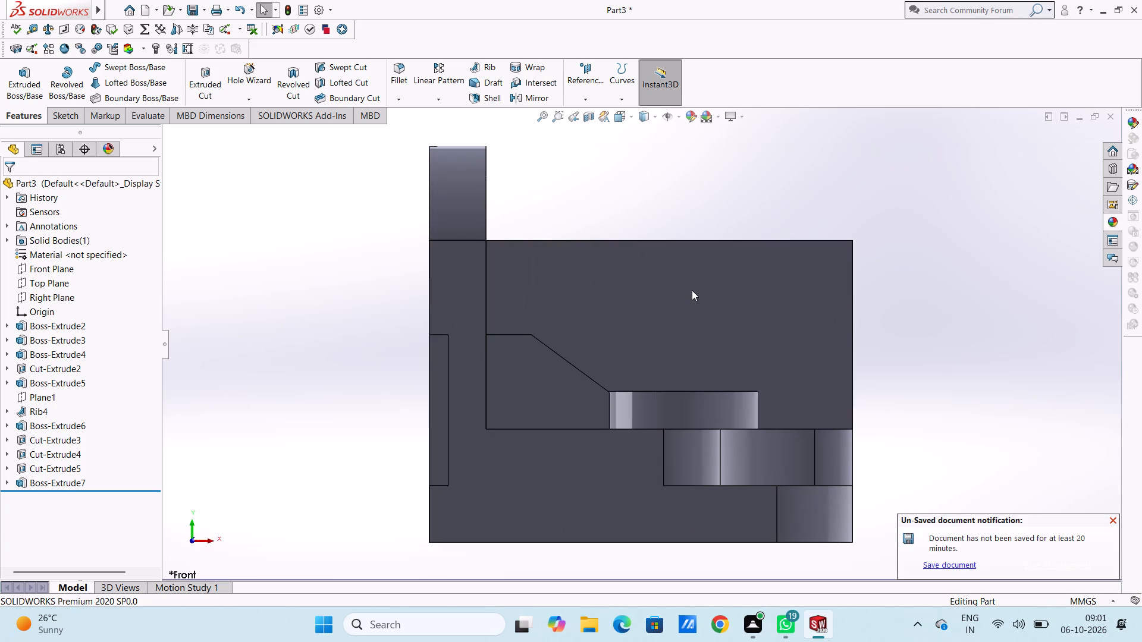
{"action": "left_click", "coordinate": [432, 357]}
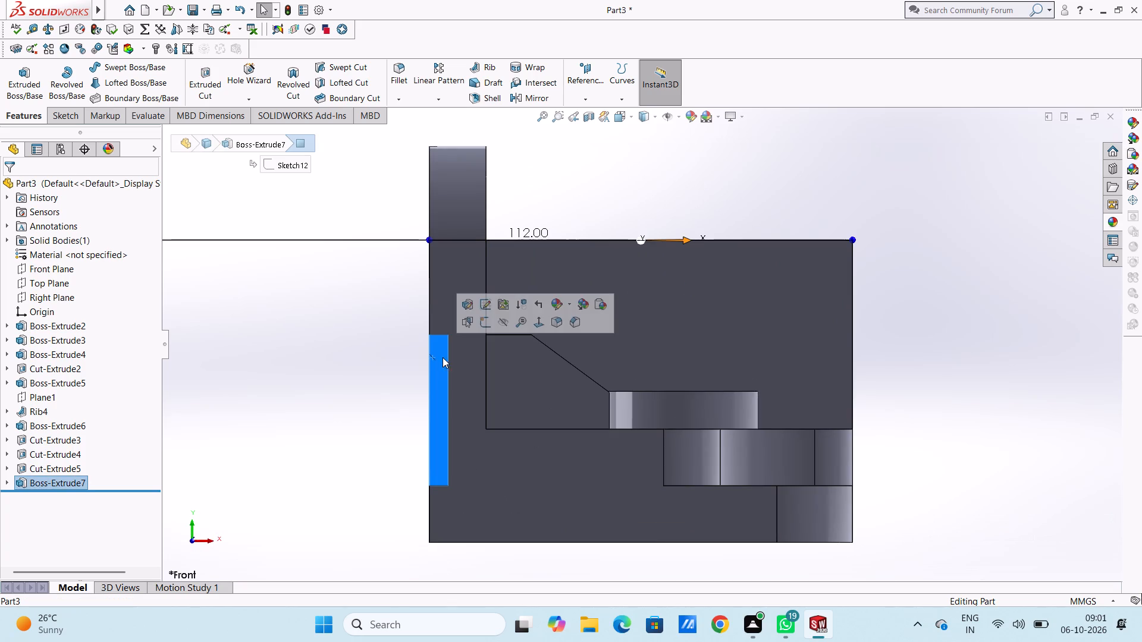
{"action": "left_click", "coordinate": [481, 326]}
{"action": "left_click", "coordinate": [337, 350]}
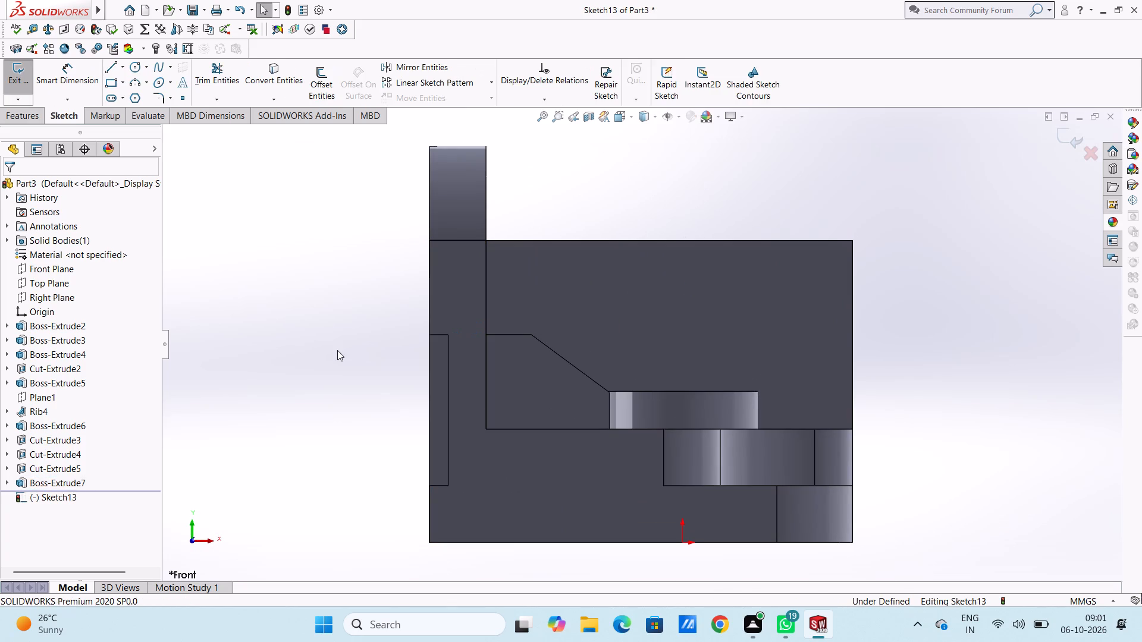
{"action": "left_click", "coordinate": [115, 84]}
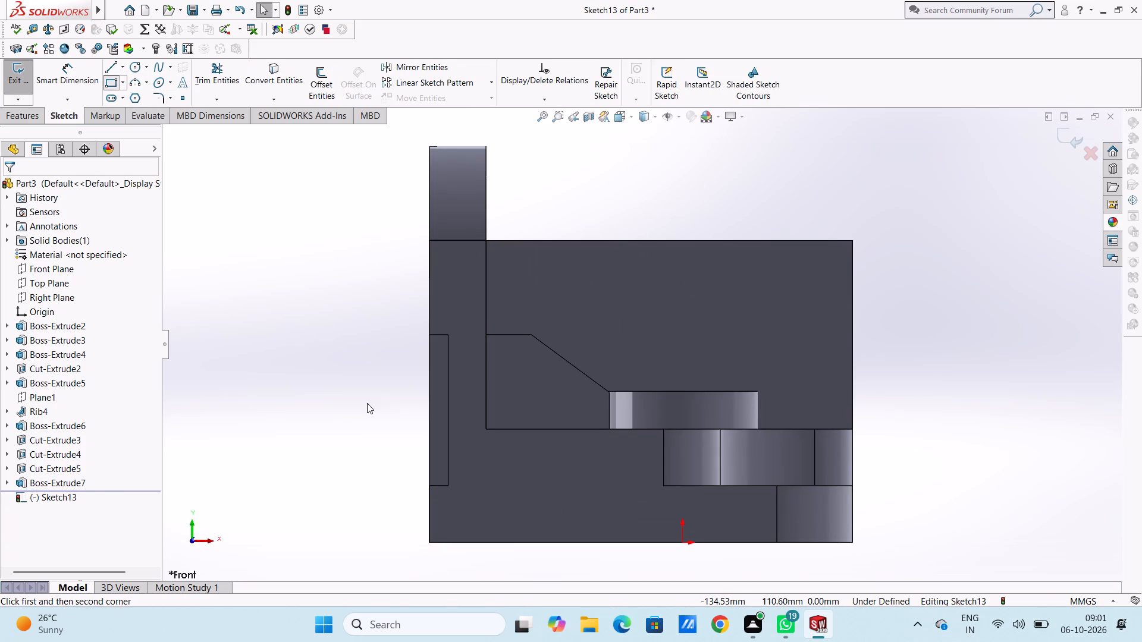
{"action": "left_click", "coordinate": [430, 335]}
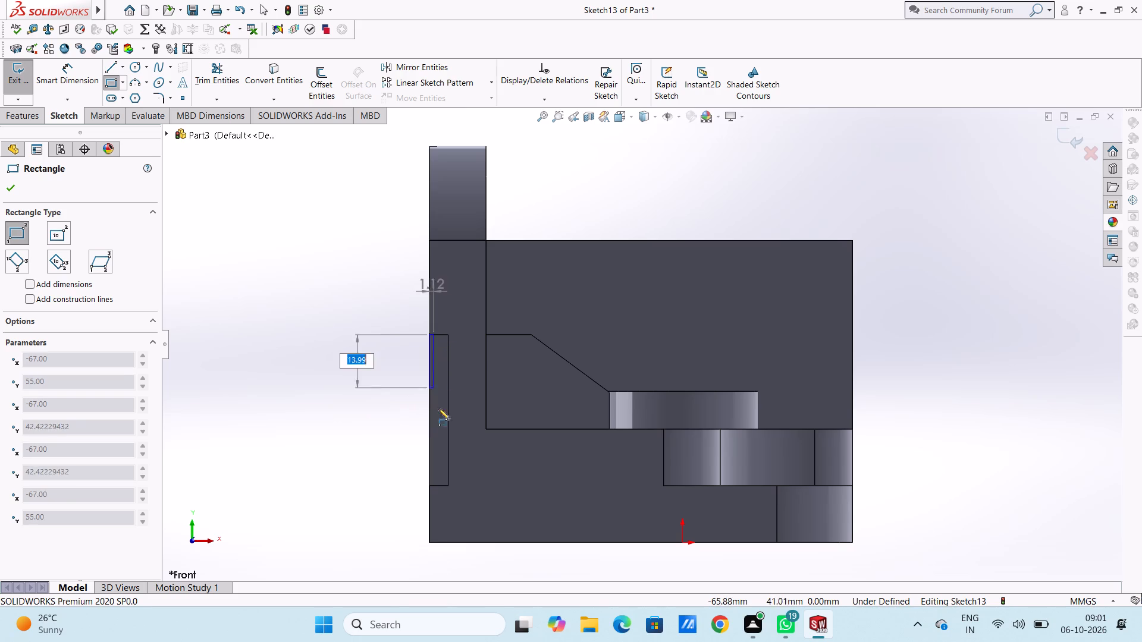
{"action": "left_click", "coordinate": [448, 486]}
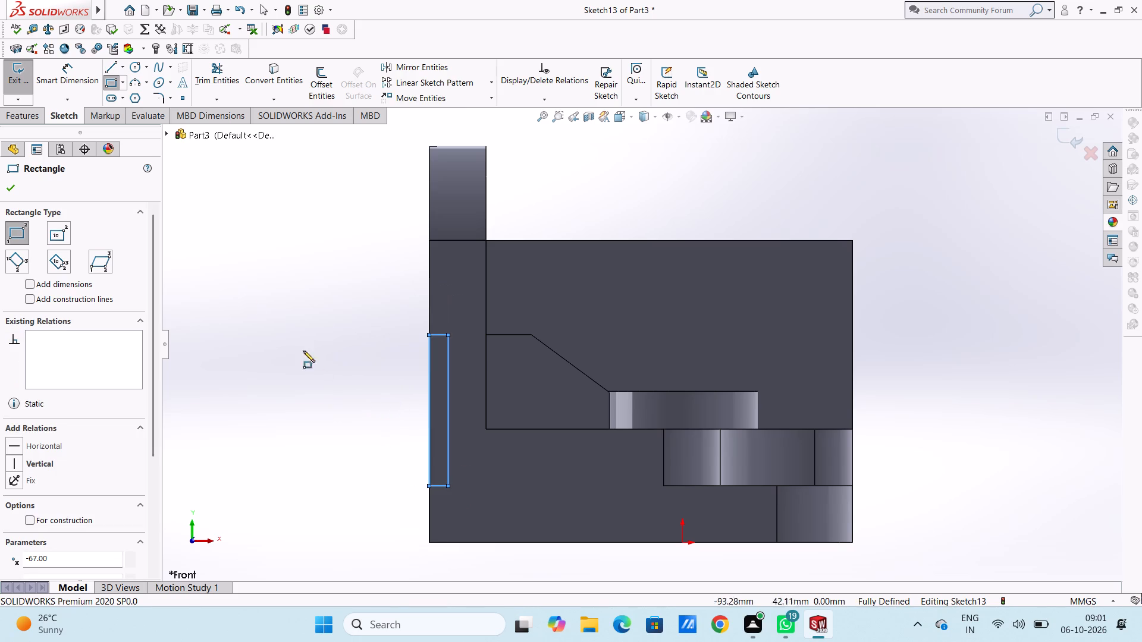
{"action": "left_click", "coordinate": [5, 190]}
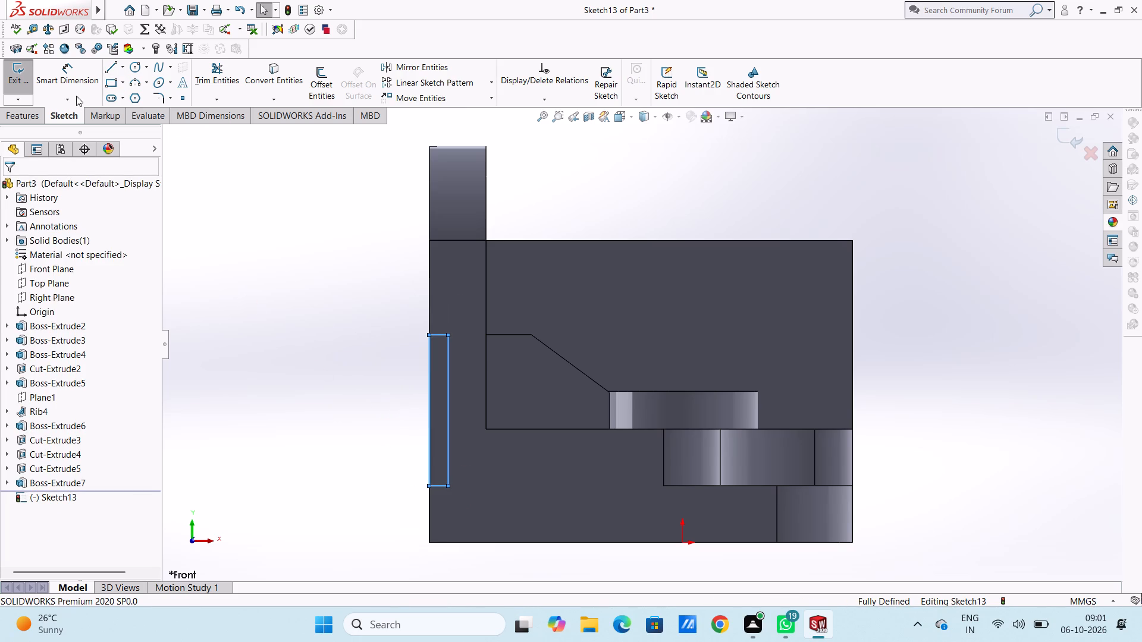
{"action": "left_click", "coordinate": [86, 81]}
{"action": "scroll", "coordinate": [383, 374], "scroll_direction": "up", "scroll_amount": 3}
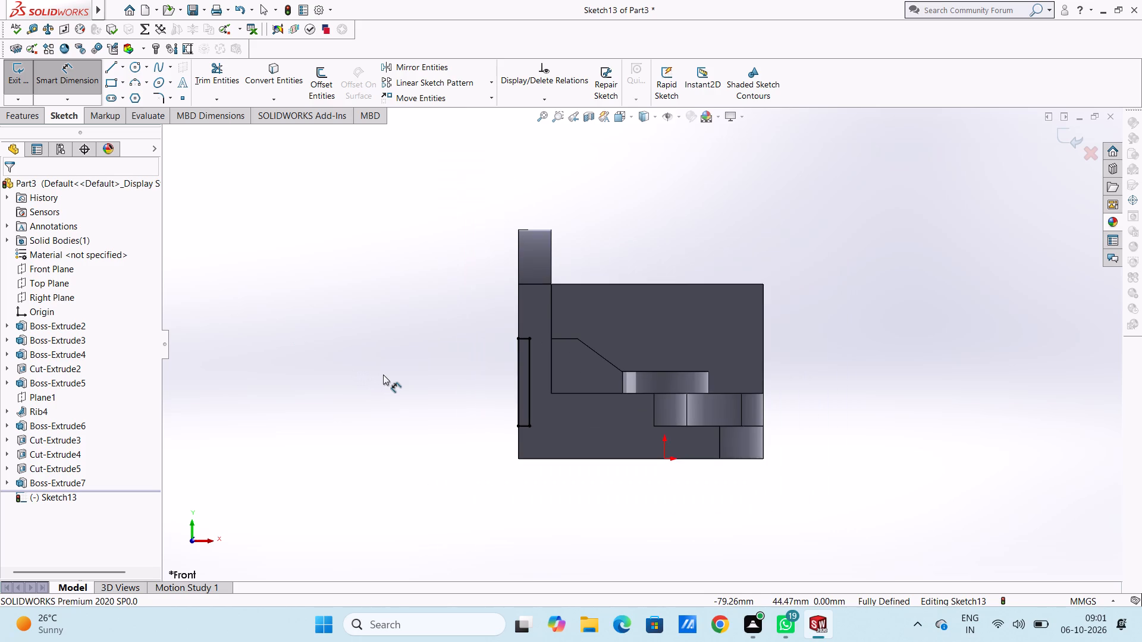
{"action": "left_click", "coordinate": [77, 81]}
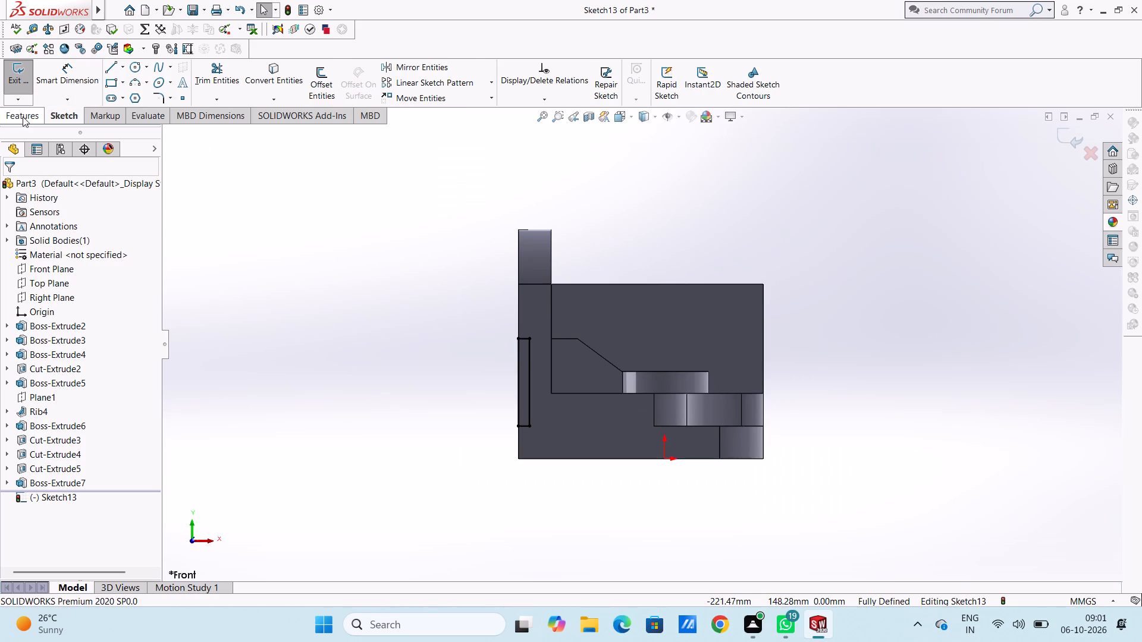
Cut-extrude the recess-profile rectangle 30 mm deep through the side section, continuing the wall's rear recess.
{"action": "left_click", "coordinate": [23, 117]}
{"action": "left_click", "coordinate": [212, 80]}
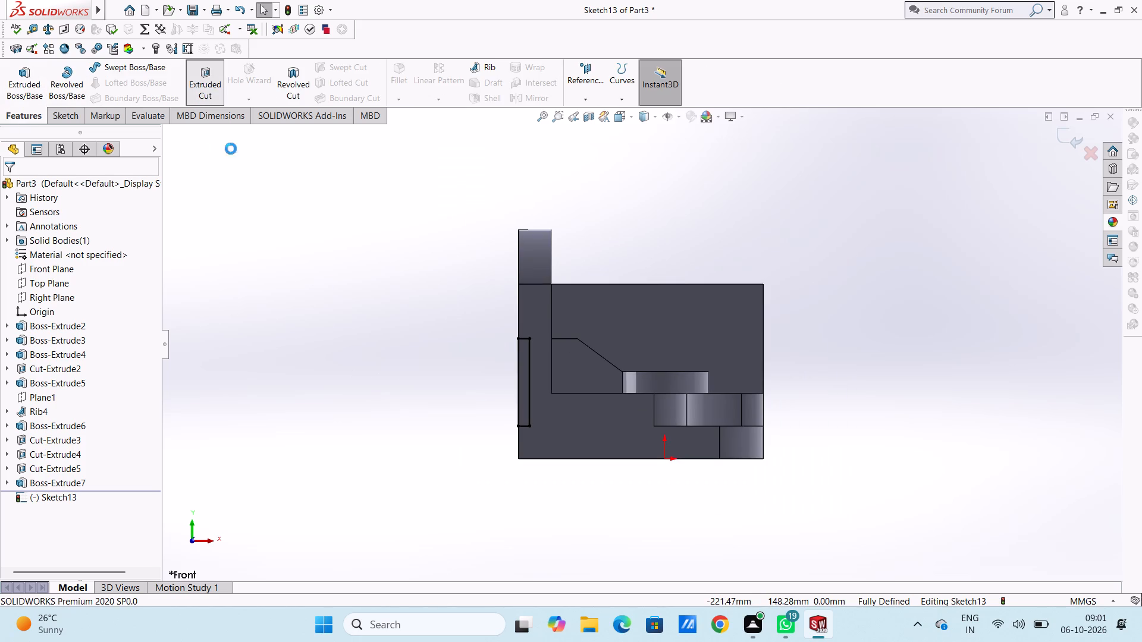
{"action": "middle_click_drag", "start_coordinate": [303, 353], "coordinate": [363, 392]}
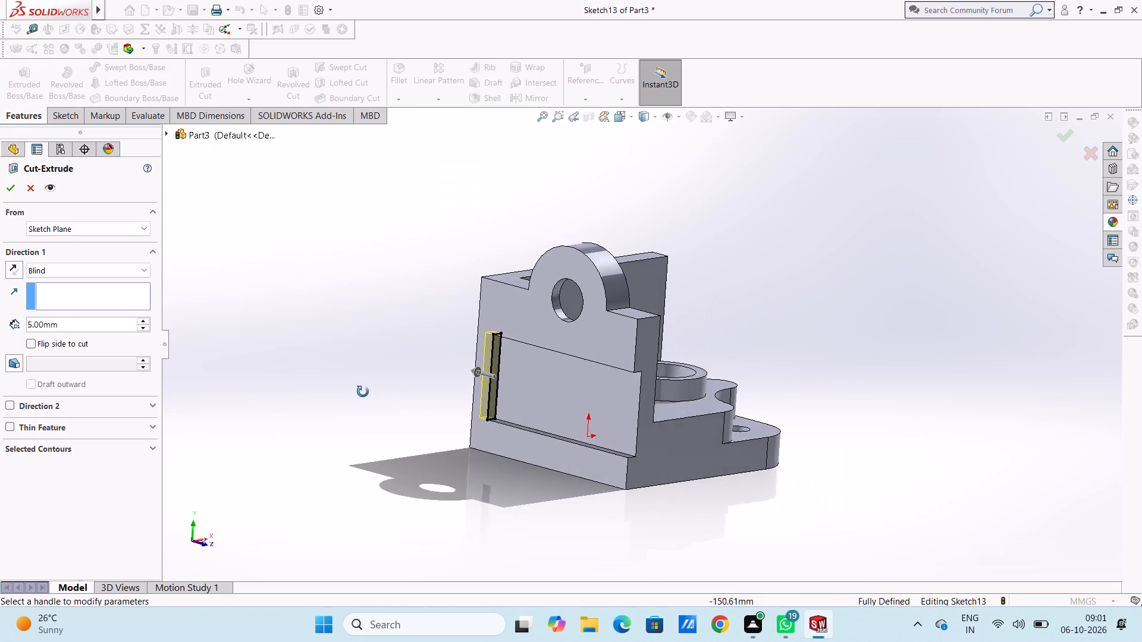
{"action": "middle_click_drag", "start_coordinate": [363, 392], "coordinate": [379, 402]}
{"action": "double_click", "coordinate": [115, 317]}
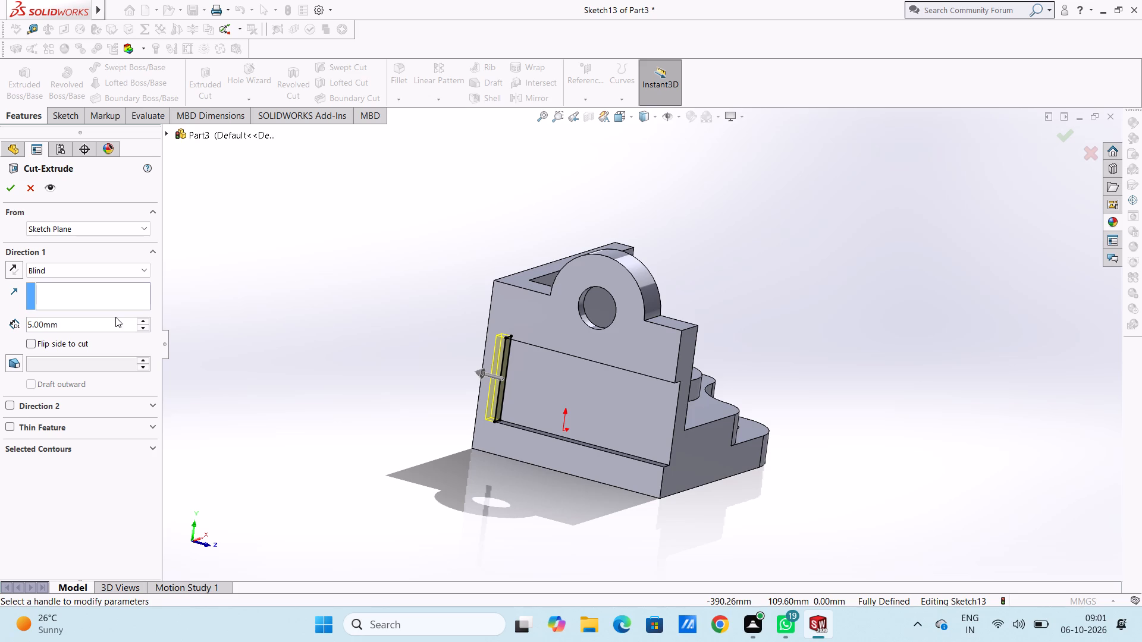
{"action": "double_click", "coordinate": [114, 319]}
{"action": "type", "text": "30"}
{"action": "key", "text": "Return"}
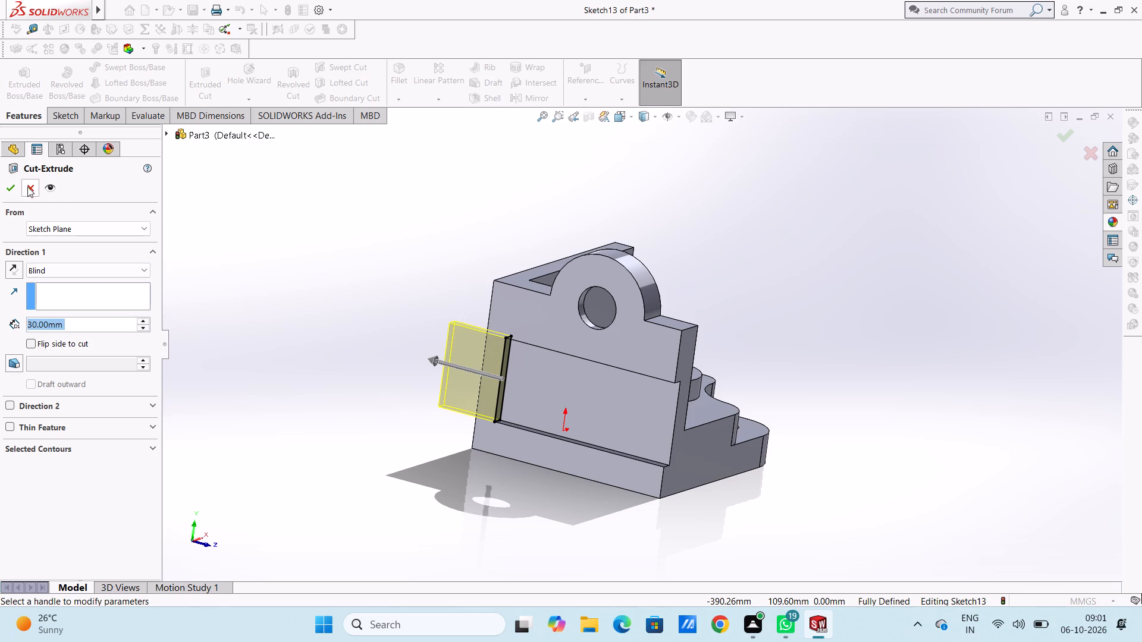
{"action": "left_click", "coordinate": [10, 187]}
{"action": "left_click", "coordinate": [284, 287]}
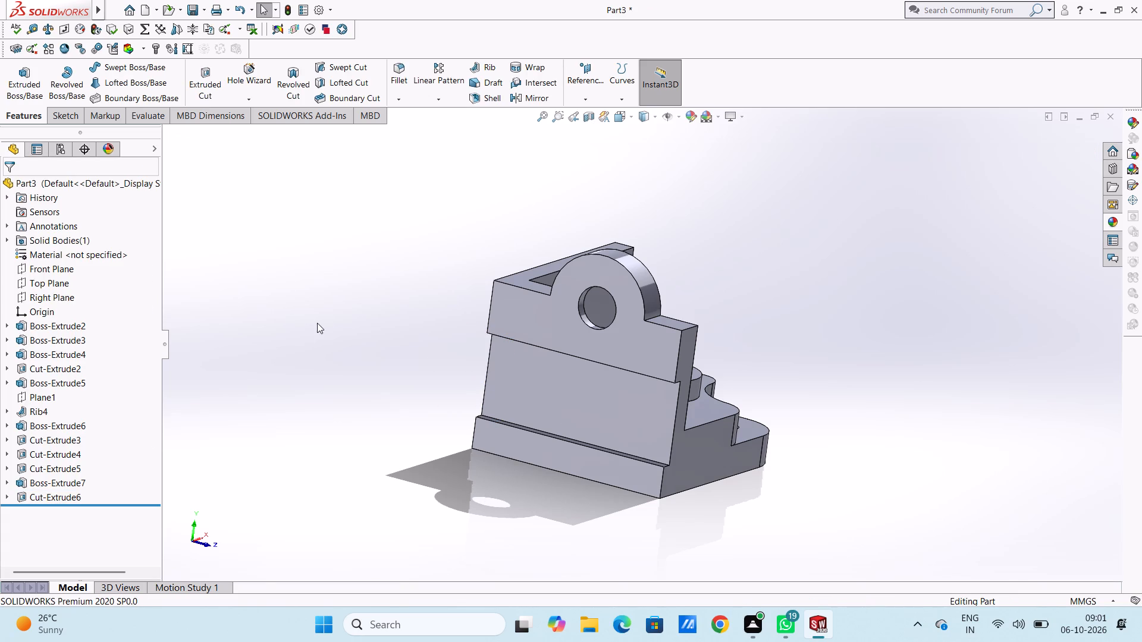
Sketch a 25 mm radius circle on the side section's inner face, centred on its vertical edge farthest from the wall.
{"action": "middle_click_drag", "start_coordinate": [317, 323], "coordinate": [287, 276]}
{"action": "middle_click_drag", "start_coordinate": [312, 347], "coordinate": [267, 309]}
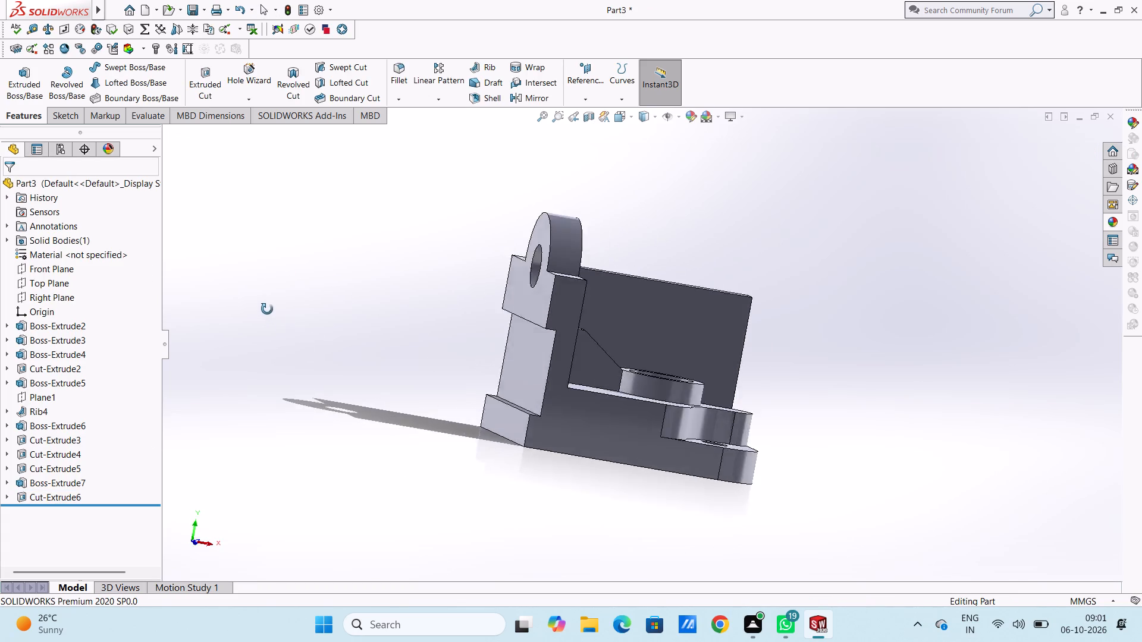
{"action": "middle_click_drag", "start_coordinate": [267, 309], "coordinate": [200, 314]}
{"action": "middle_click_drag", "start_coordinate": [293, 361], "coordinate": [359, 367]}
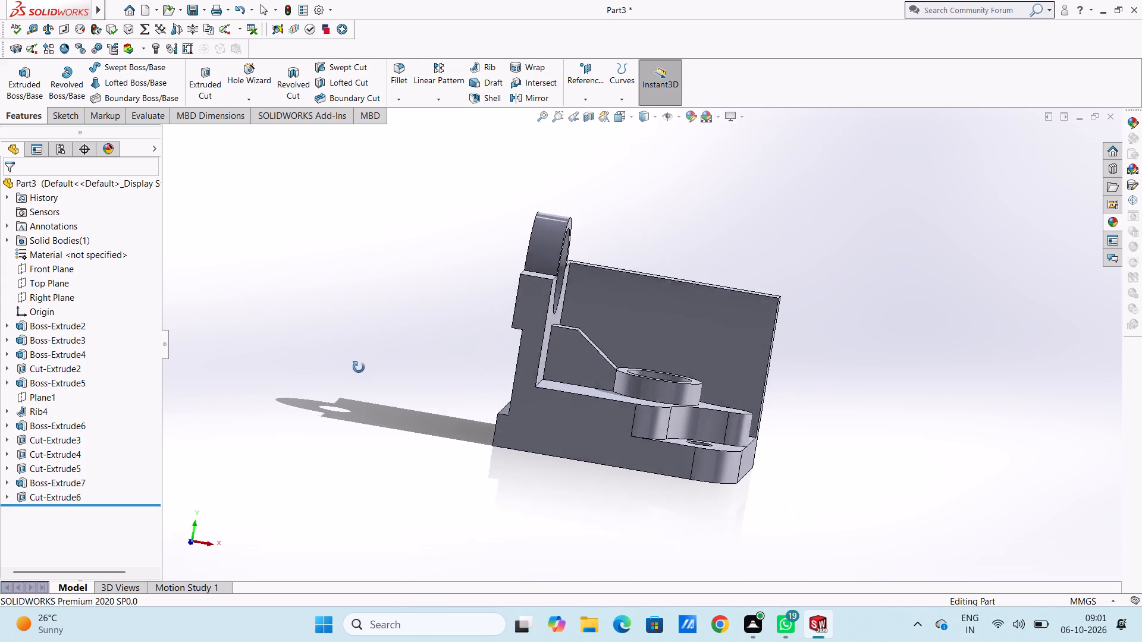
{"action": "middle_click_drag", "start_coordinate": [359, 367], "coordinate": [307, 395]}
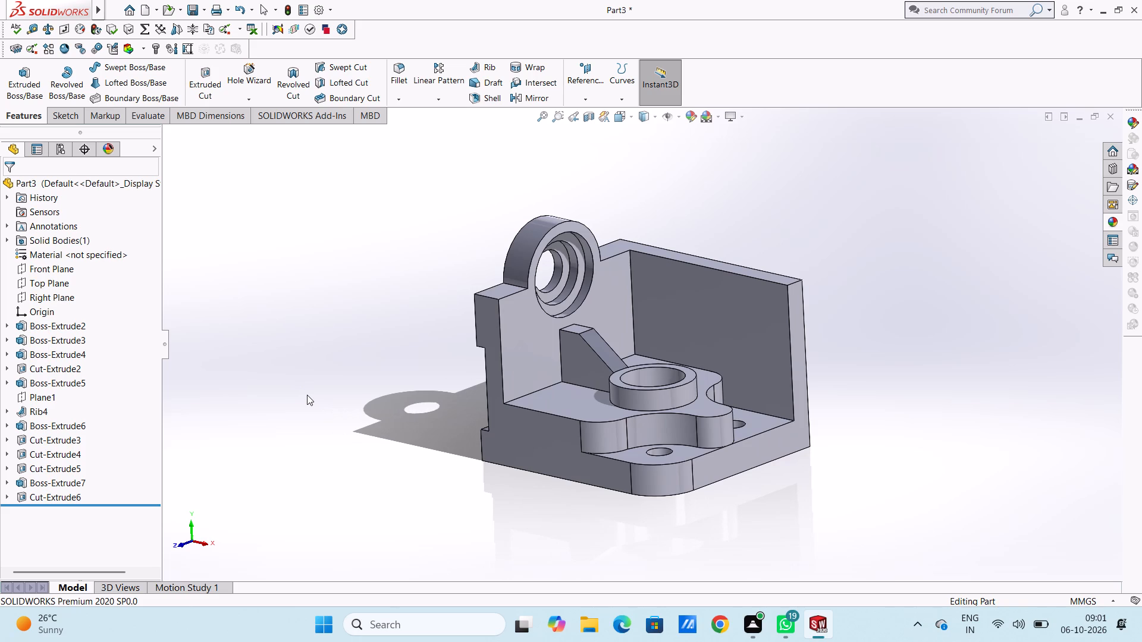
{"action": "key", "text": "ctrl+1"}
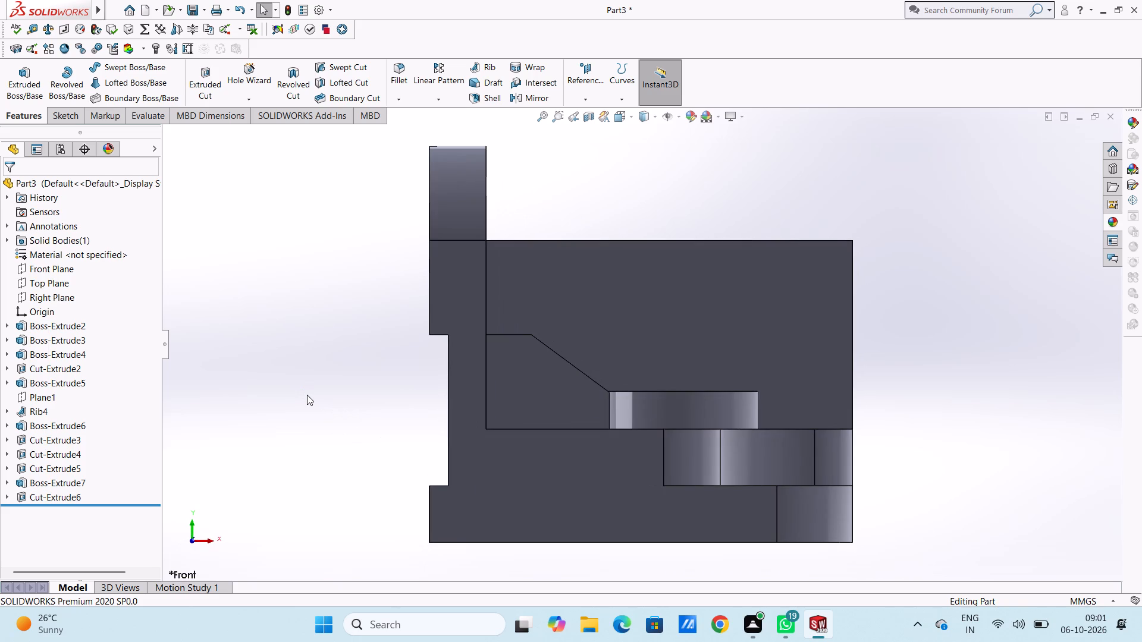
{"action": "left_click", "coordinate": [804, 322]}
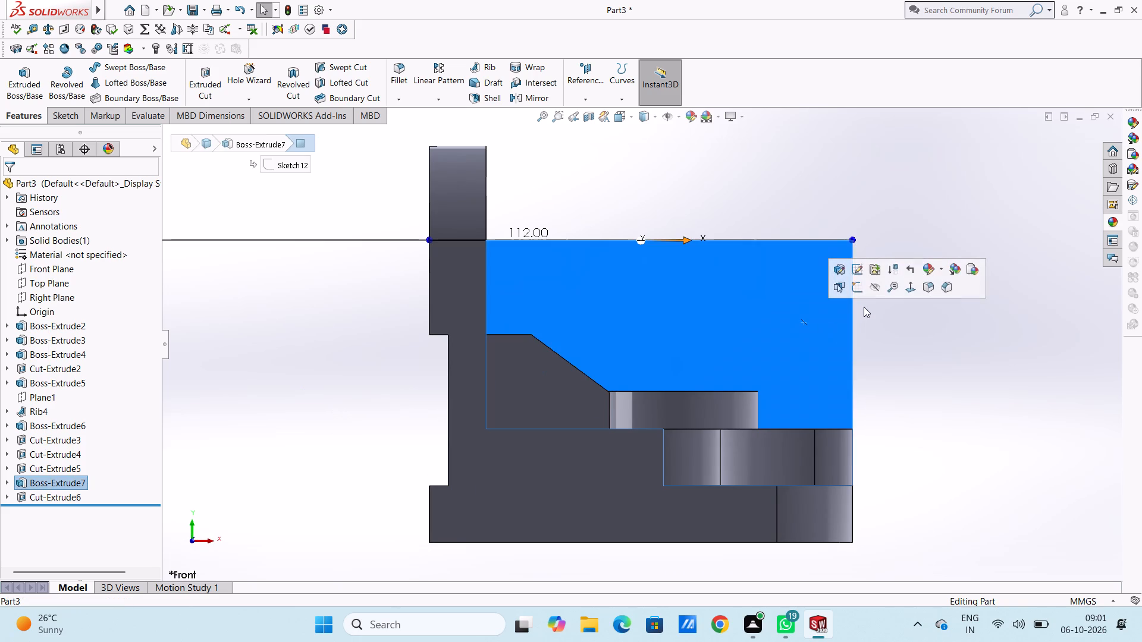
{"action": "left_click", "coordinate": [858, 289]}
{"action": "left_click", "coordinate": [906, 323]}
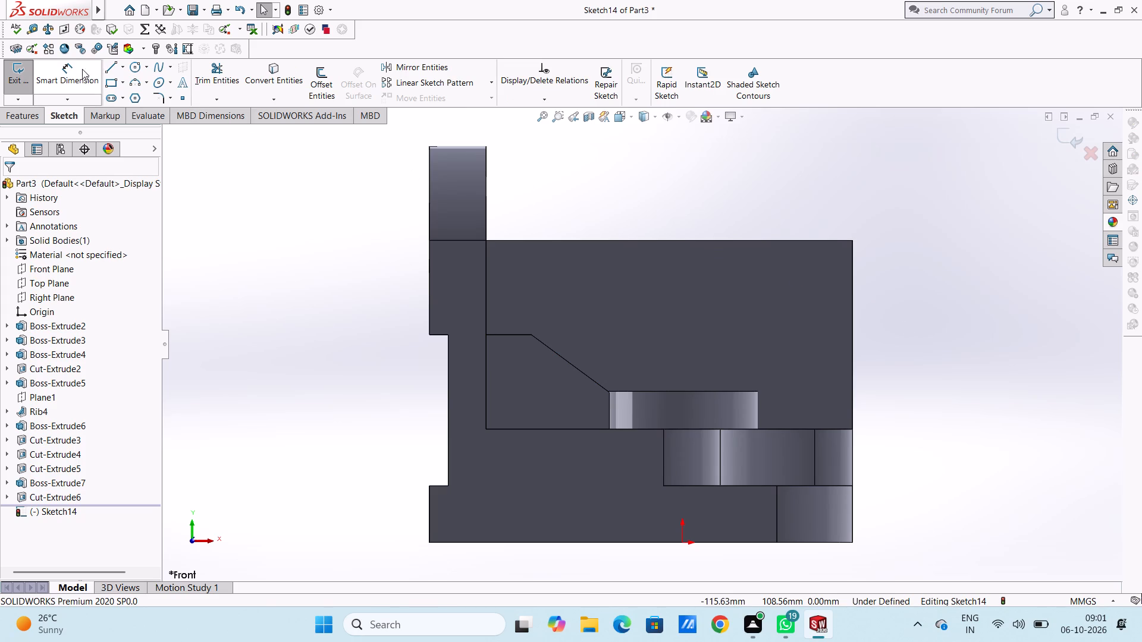
{"action": "left_click", "coordinate": [136, 65]}
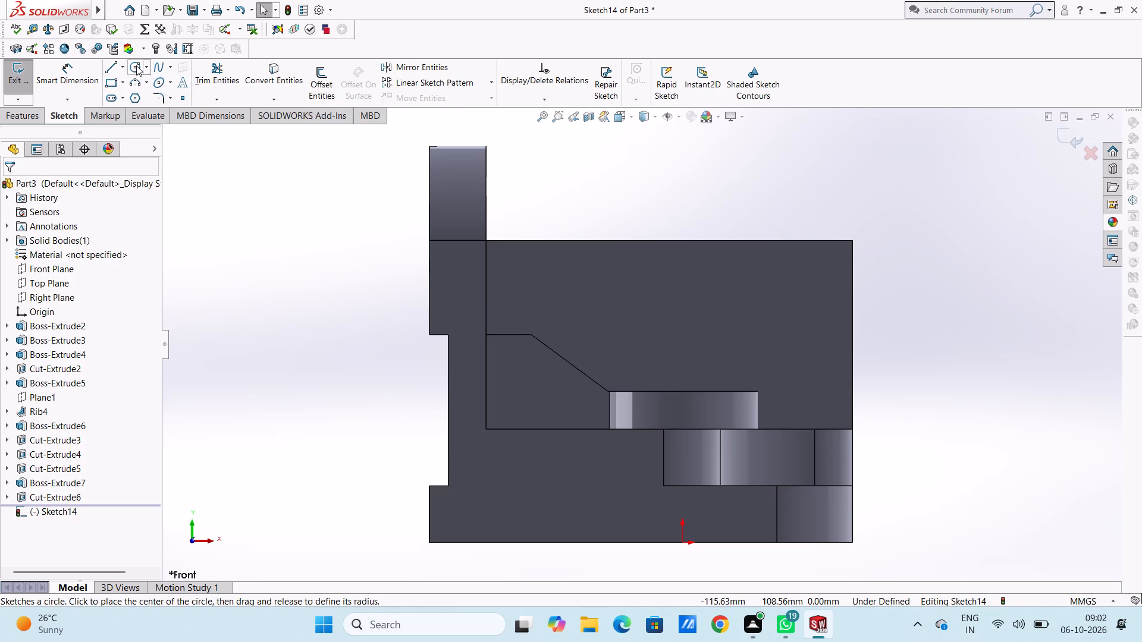
{"action": "left_click", "coordinate": [852, 336]}
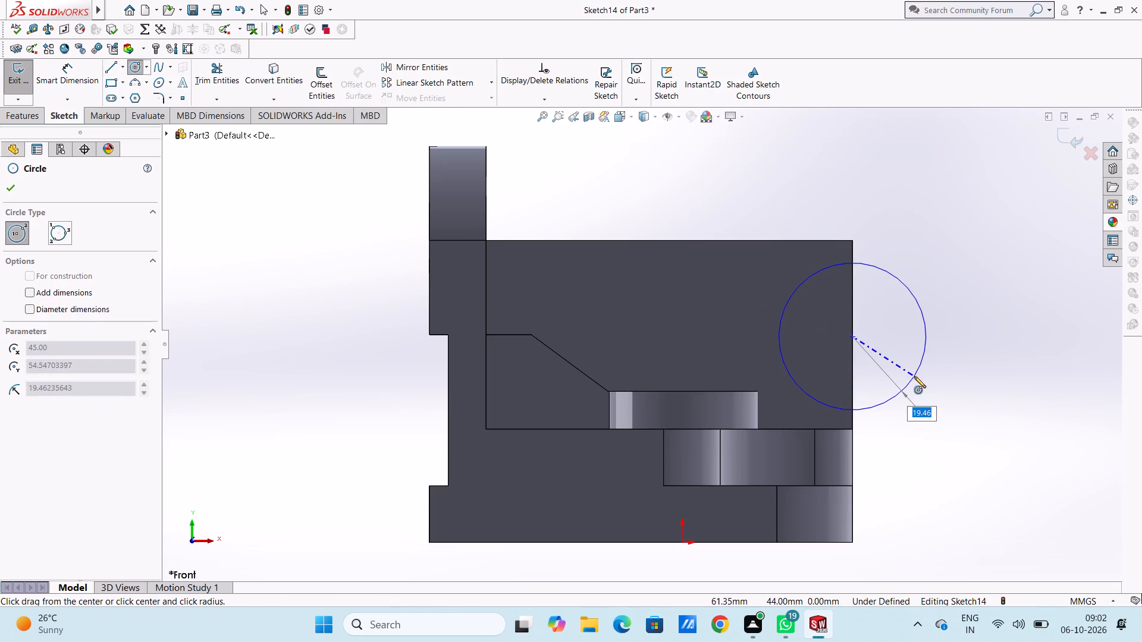
{"action": "type", "text": "25"}
{"action": "key", "text": "Return"}
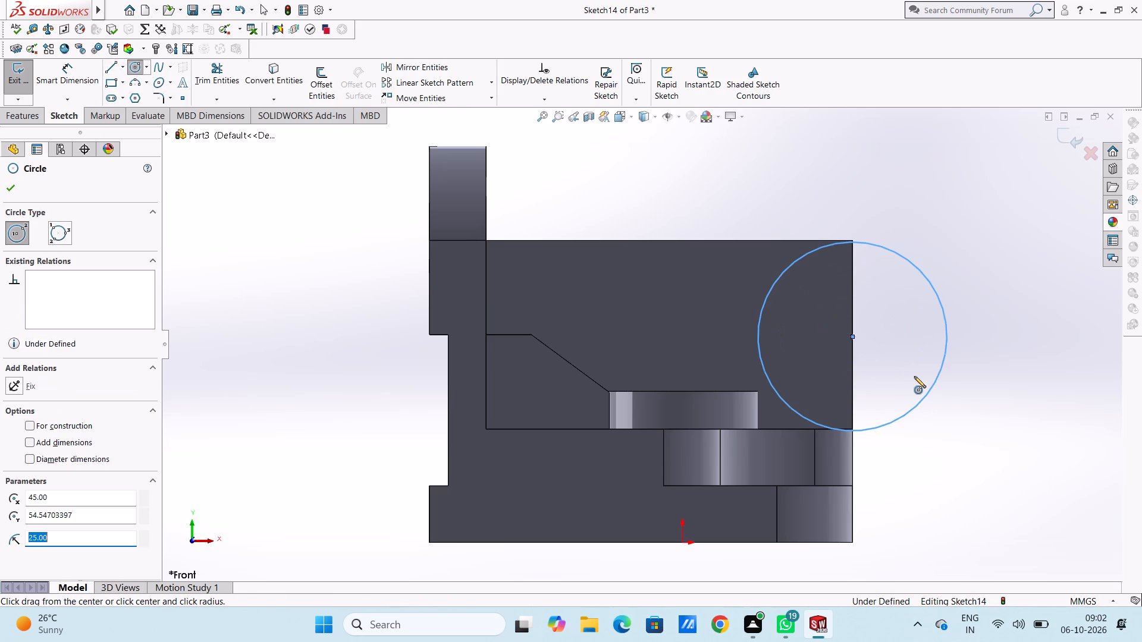
{"action": "left_click", "coordinate": [14, 190]}
Dimension the circle's diameter as 50 mm.
{"action": "left_click", "coordinate": [77, 78]}
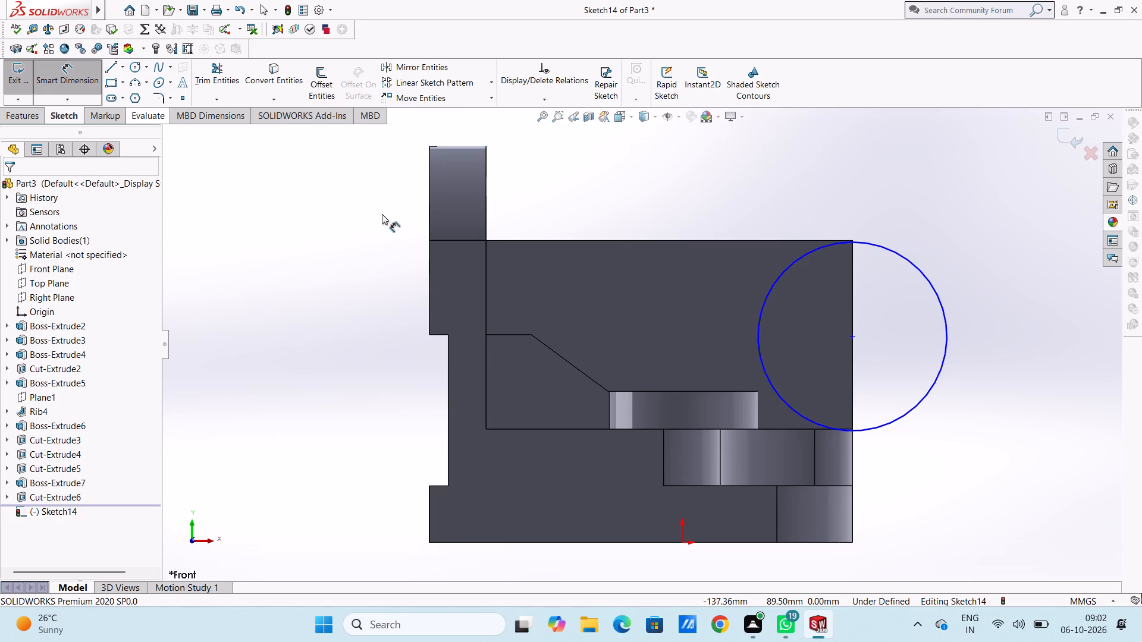
{"action": "left_click", "coordinate": [946, 326]}
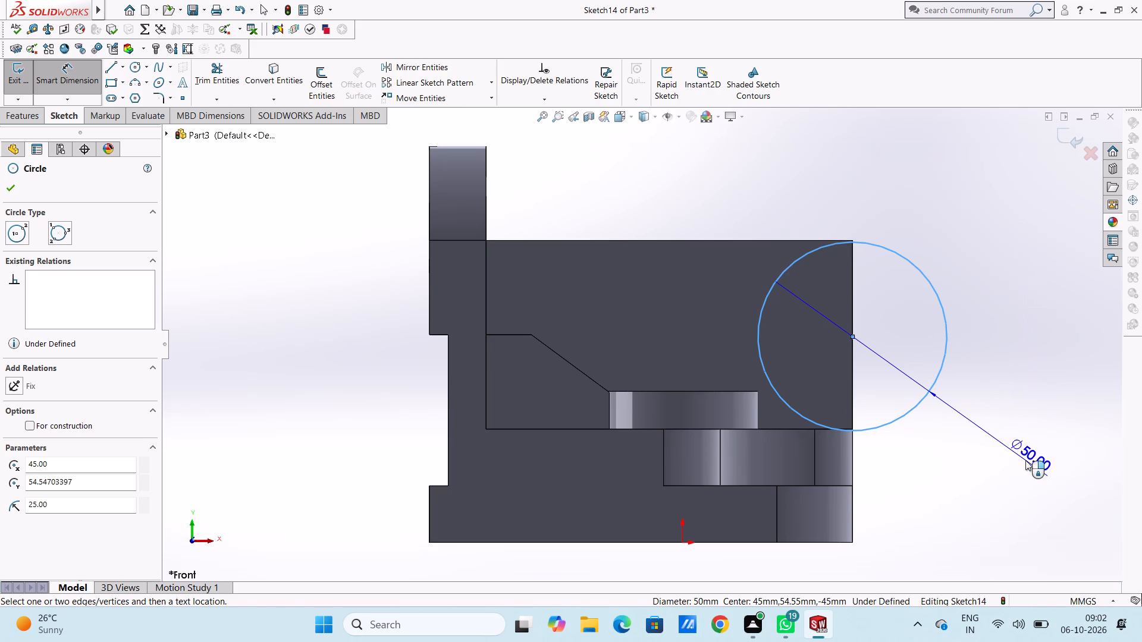
{"action": "scroll", "coordinate": [1019, 449], "scroll_direction": "up", "scroll_amount": 1}
{"action": "middle_click_drag", "start_coordinate": [987, 398], "coordinate": [952, 433]}
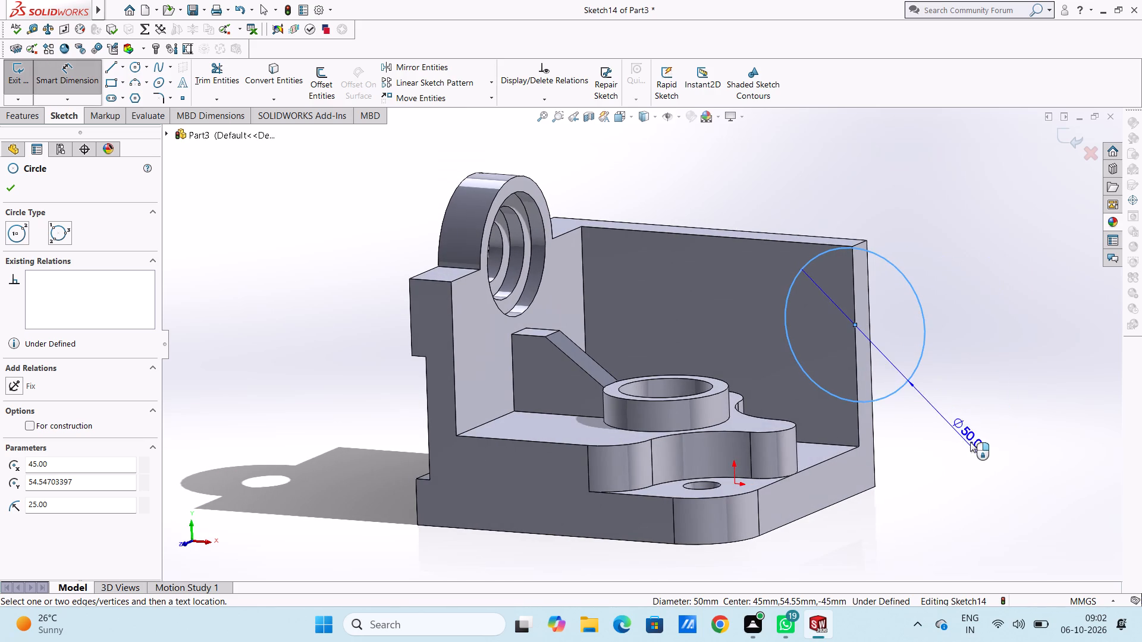
{"action": "left_click", "coordinate": [1006, 452]}
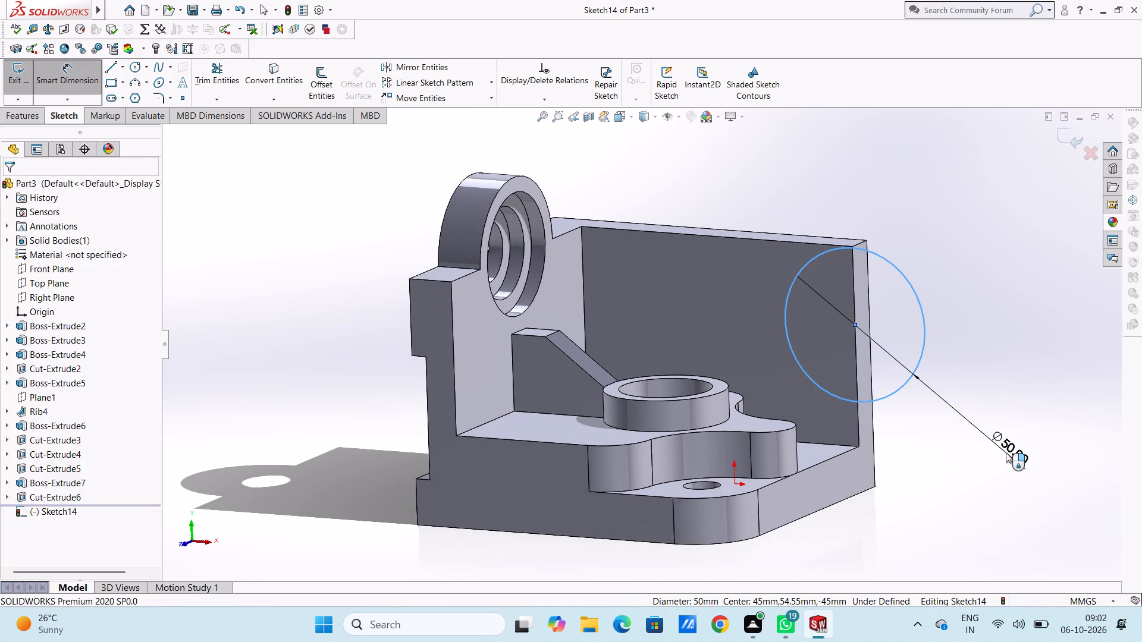
{"action": "left_click", "coordinate": [957, 433]}
{"action": "left_click", "coordinate": [977, 390]}
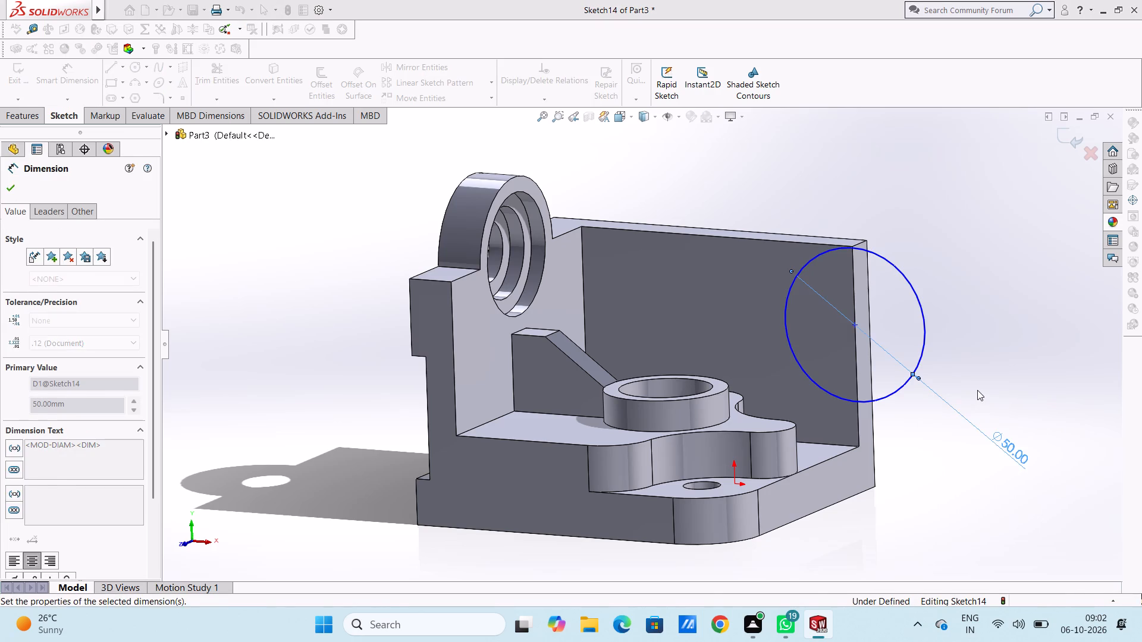
Dimension the circle's centre 30 mm below the side section's top edge.
{"action": "left_click", "coordinate": [855, 326]}
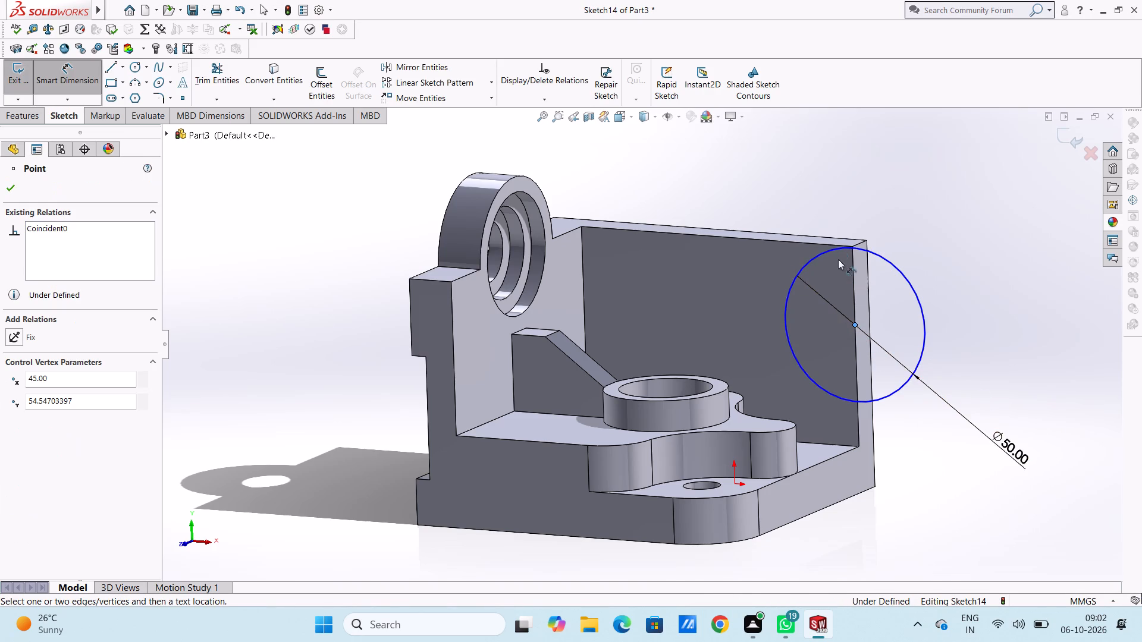
{"action": "left_click", "coordinate": [806, 241]}
{"action": "left_click", "coordinate": [806, 243]}
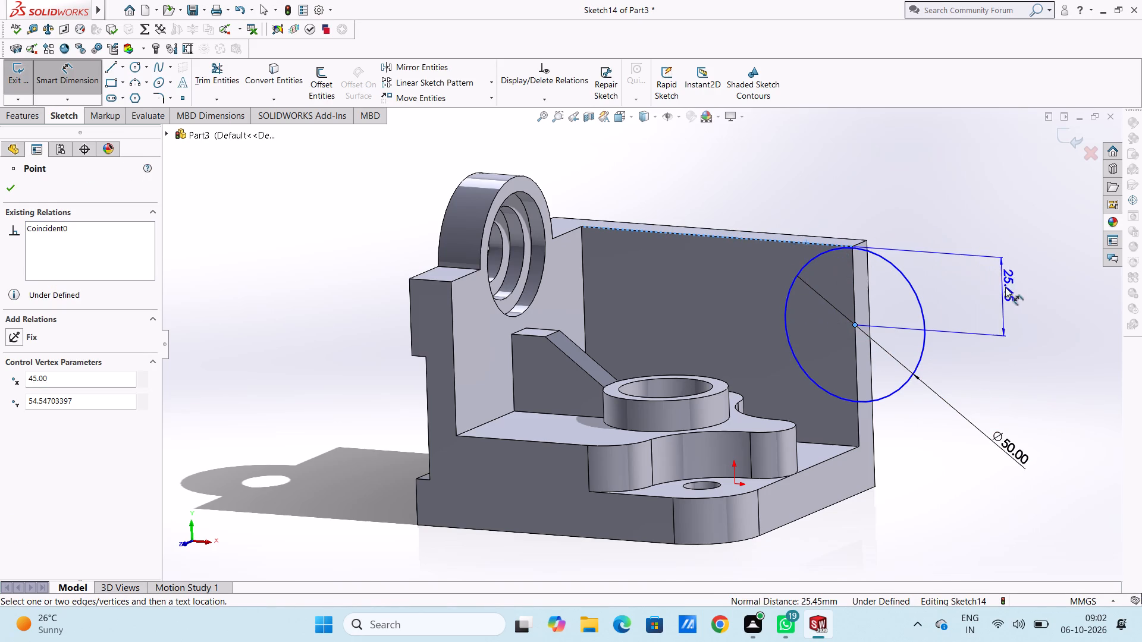
{"action": "left_click", "coordinate": [1025, 295]}
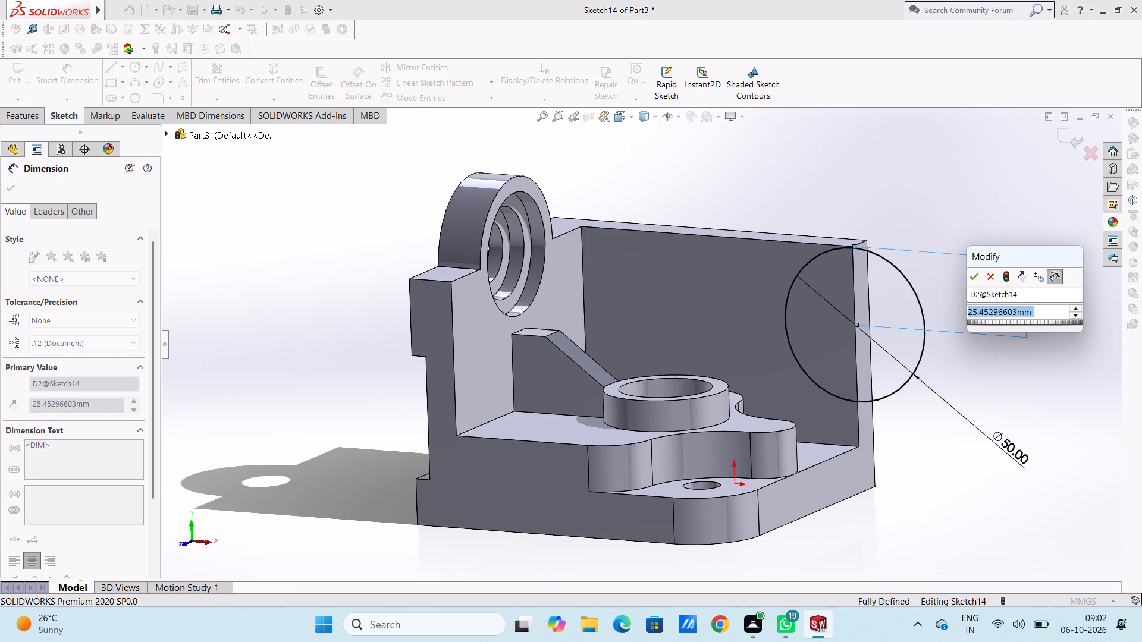
{"action": "type", "text": "30"}
{"action": "key", "text": "Return"}
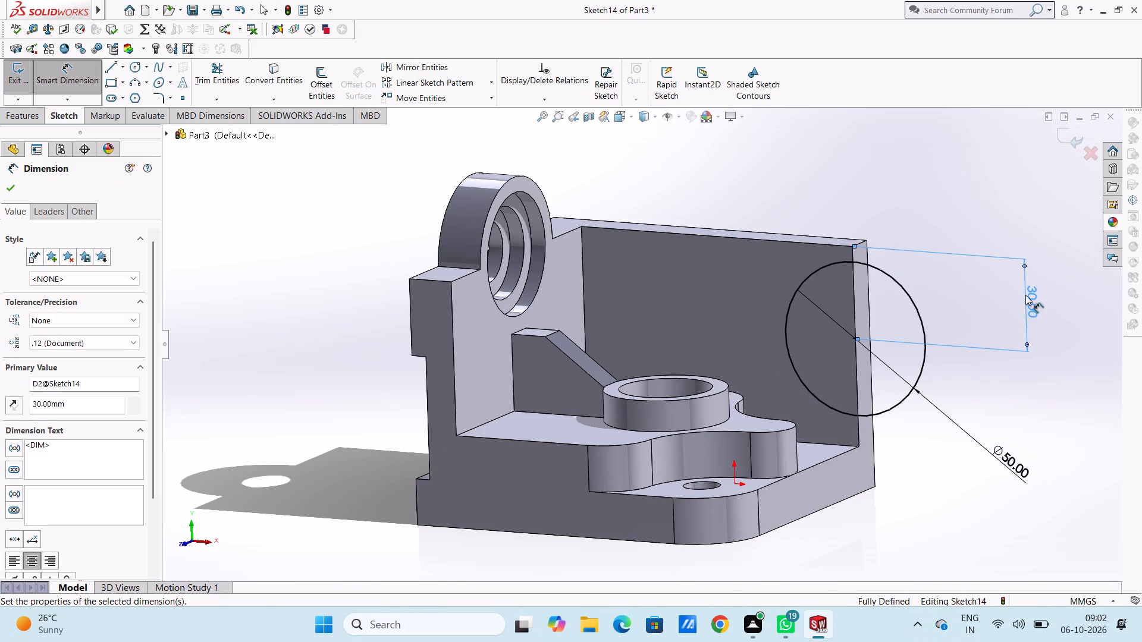
{"action": "left_click", "coordinate": [970, 187]}
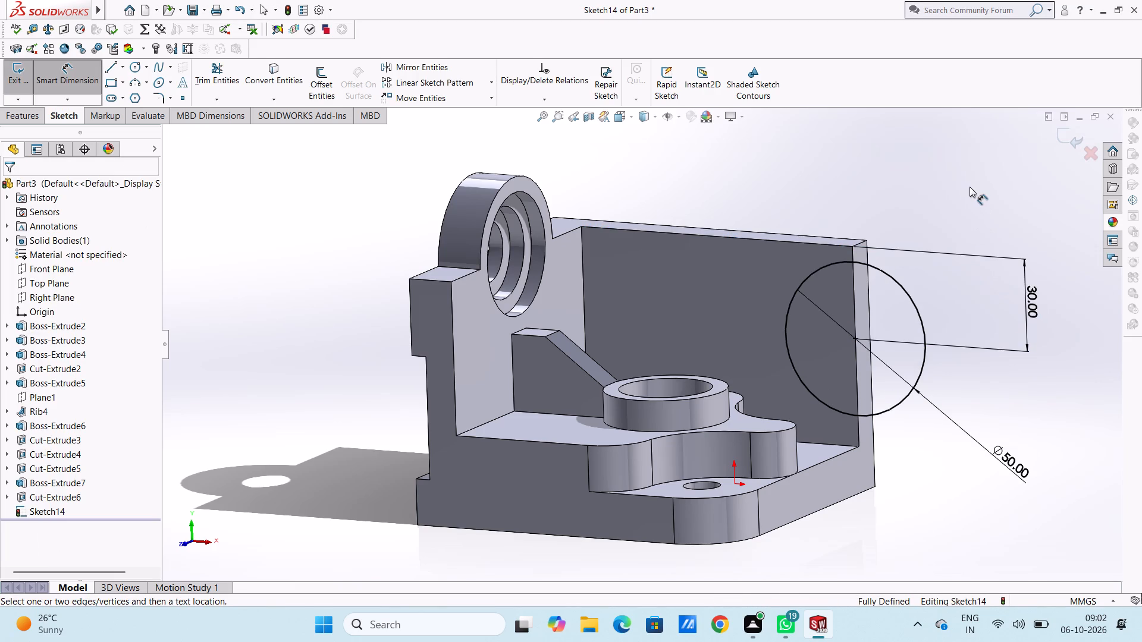
Set the distance from the side section's top edge to the circle's centre to 35 mm.
{"action": "double_click", "coordinate": [1036, 301]}
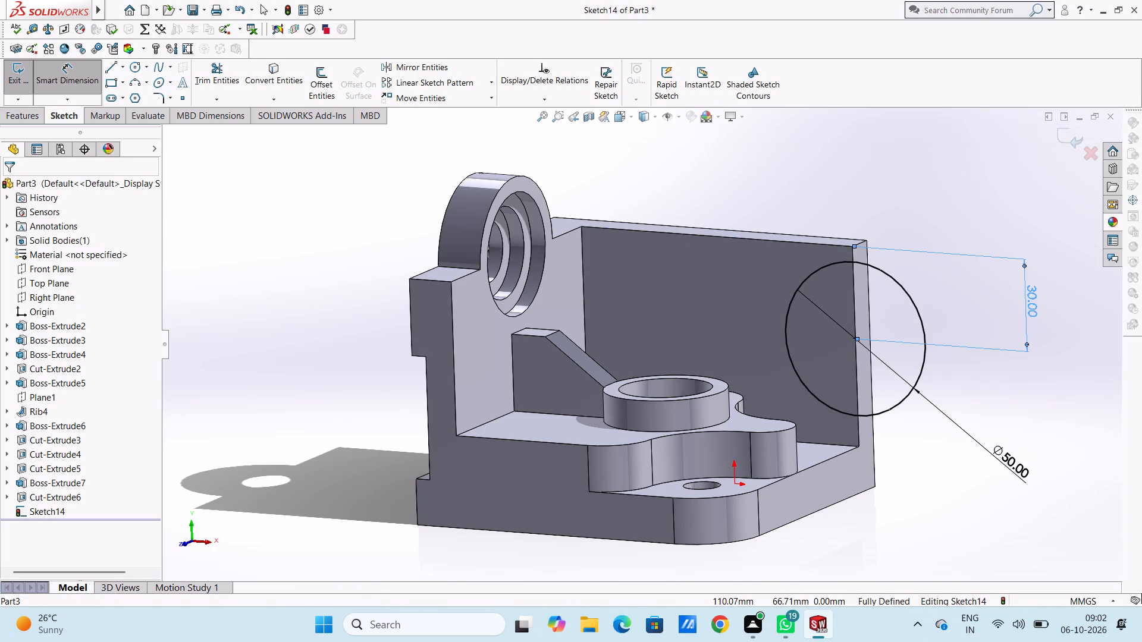
{"action": "type", "text": "35"}
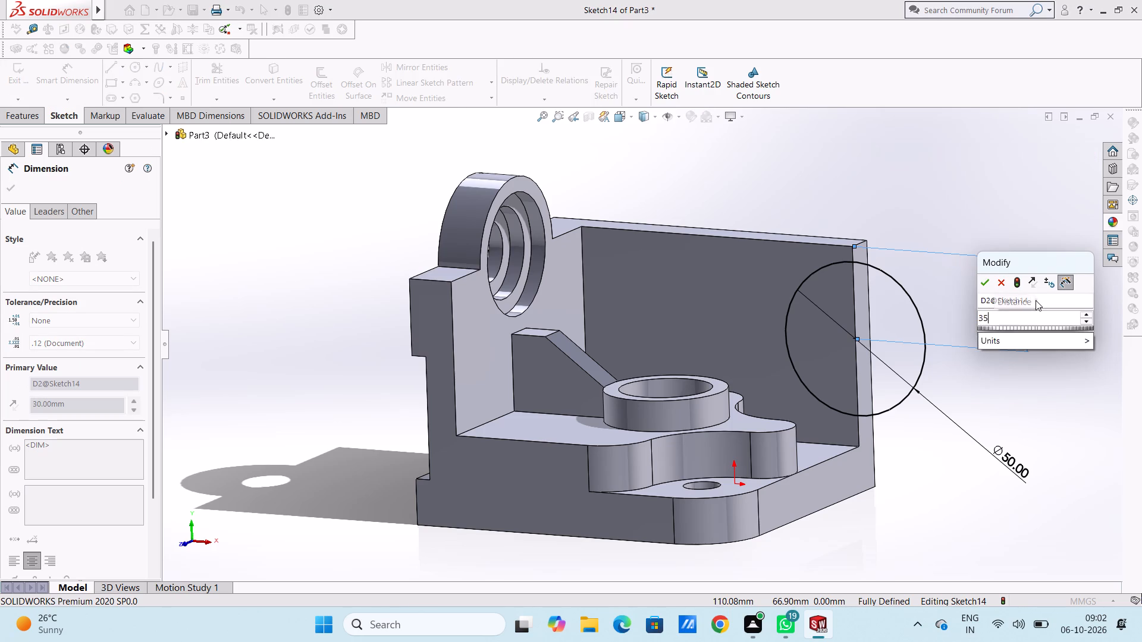
{"action": "key", "text": "Return"}
{"action": "left_click", "coordinate": [960, 182]}
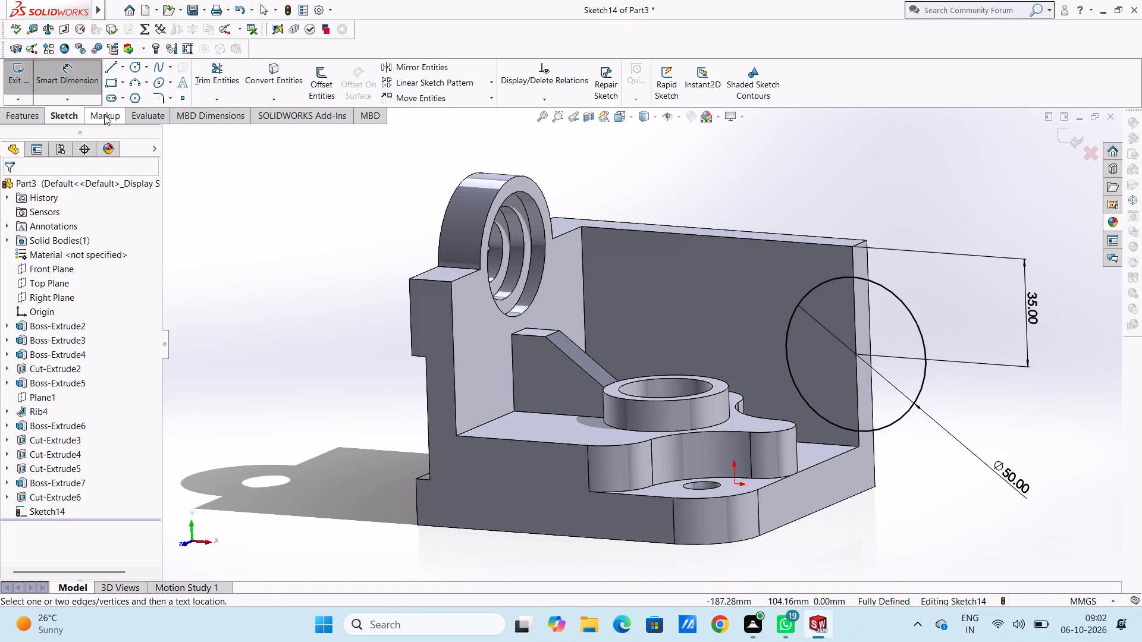
Cut-extrude the 50 mm circle 5 mm deep into the side section's inner face to form a half-round pocket.
{"action": "left_click", "coordinate": [7, 117]}
{"action": "left_click", "coordinate": [211, 76]}
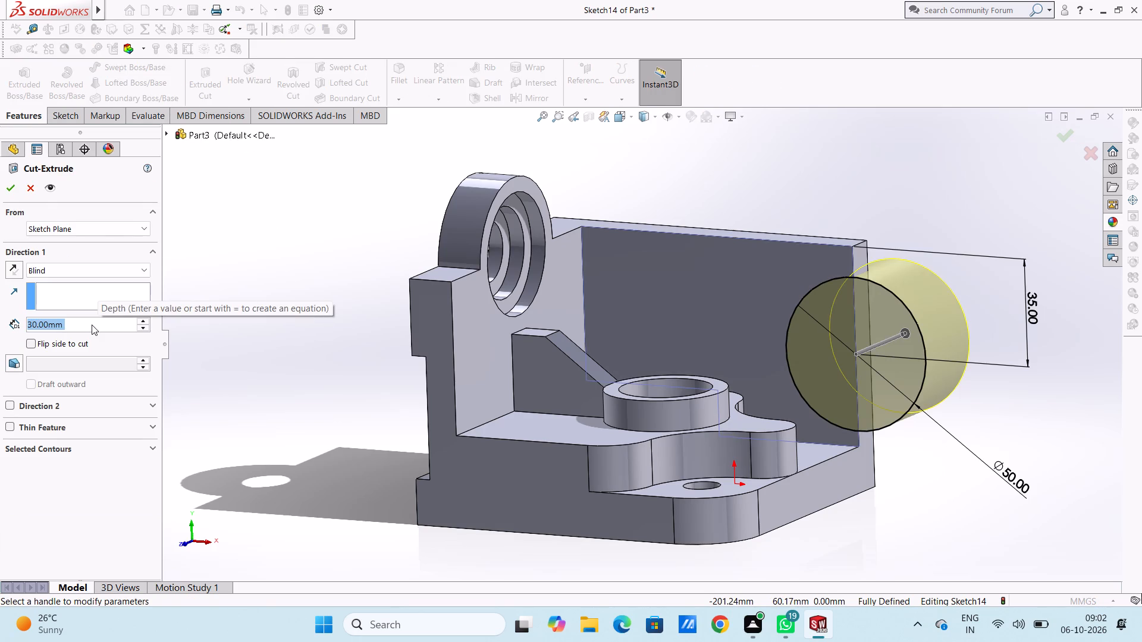
{"action": "key", "text": "5"}
{"action": "key", "text": "Return"}
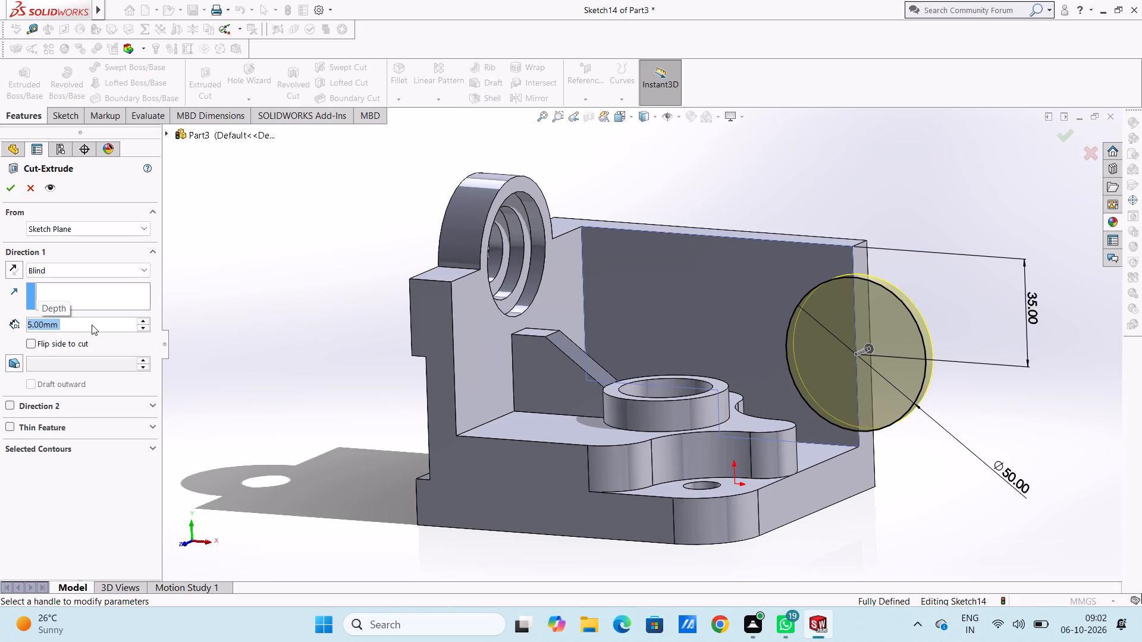
{"action": "left_click", "coordinate": [12, 186]}
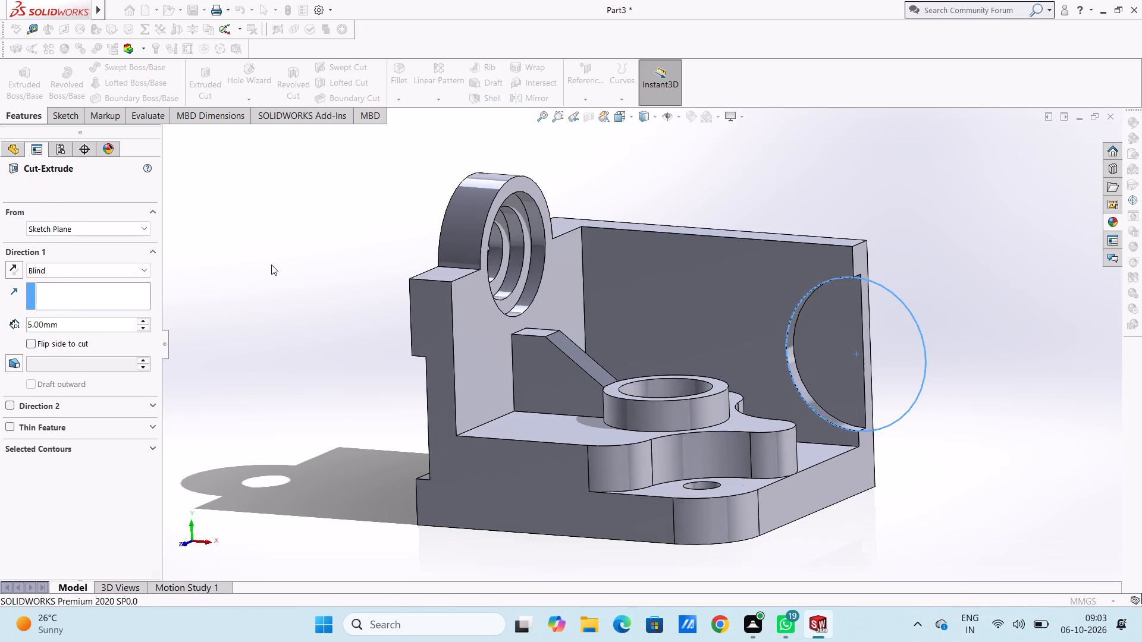
{"action": "left_click", "coordinate": [271, 265]}
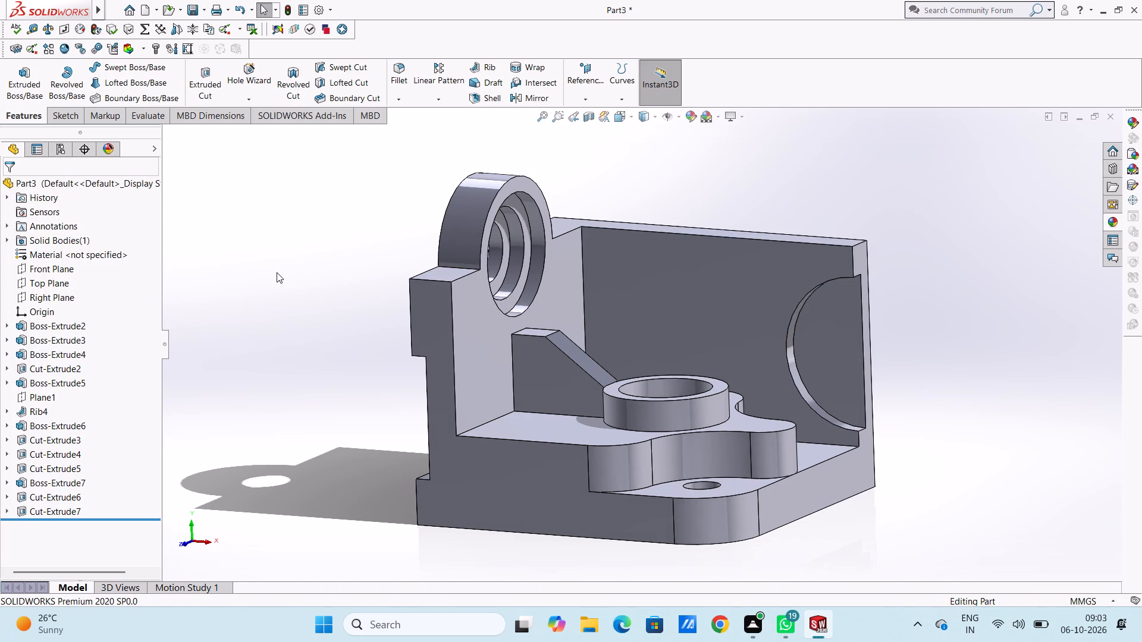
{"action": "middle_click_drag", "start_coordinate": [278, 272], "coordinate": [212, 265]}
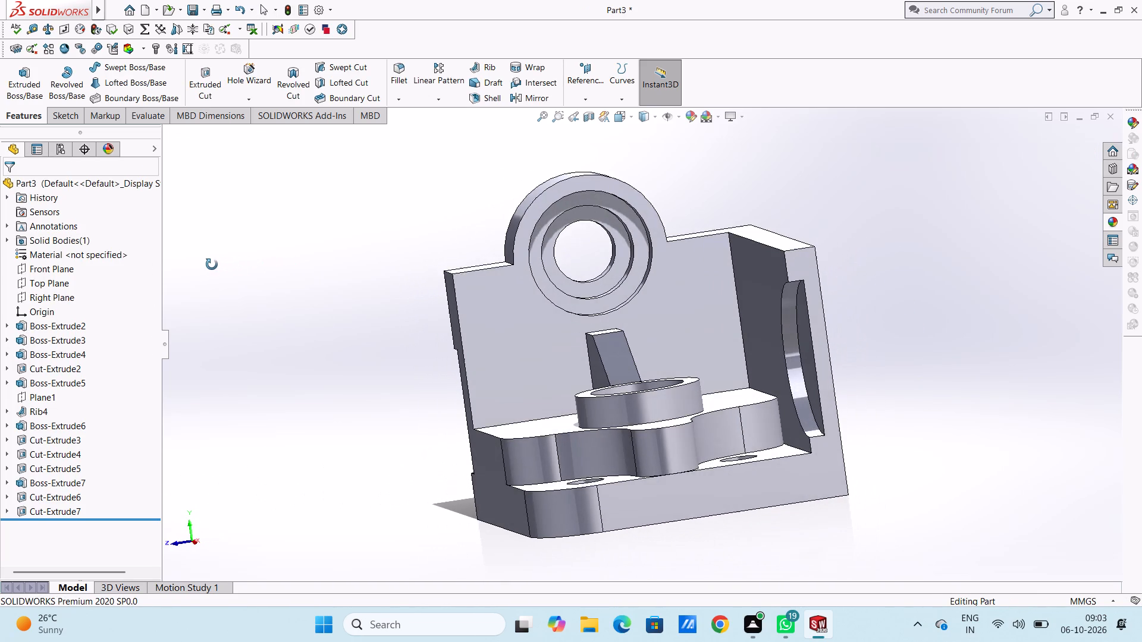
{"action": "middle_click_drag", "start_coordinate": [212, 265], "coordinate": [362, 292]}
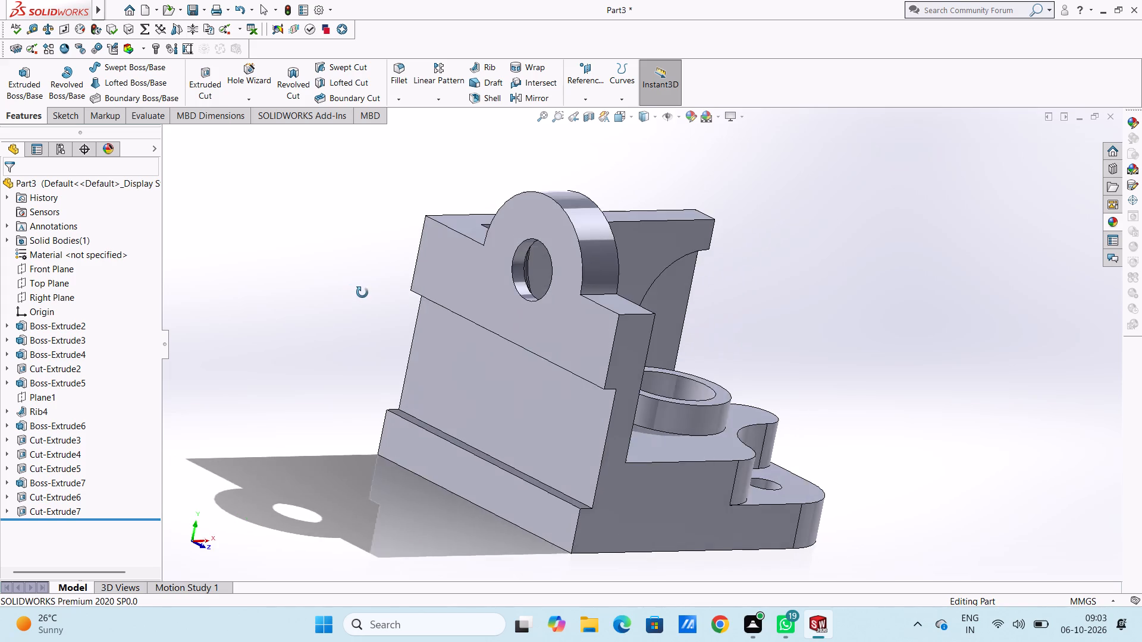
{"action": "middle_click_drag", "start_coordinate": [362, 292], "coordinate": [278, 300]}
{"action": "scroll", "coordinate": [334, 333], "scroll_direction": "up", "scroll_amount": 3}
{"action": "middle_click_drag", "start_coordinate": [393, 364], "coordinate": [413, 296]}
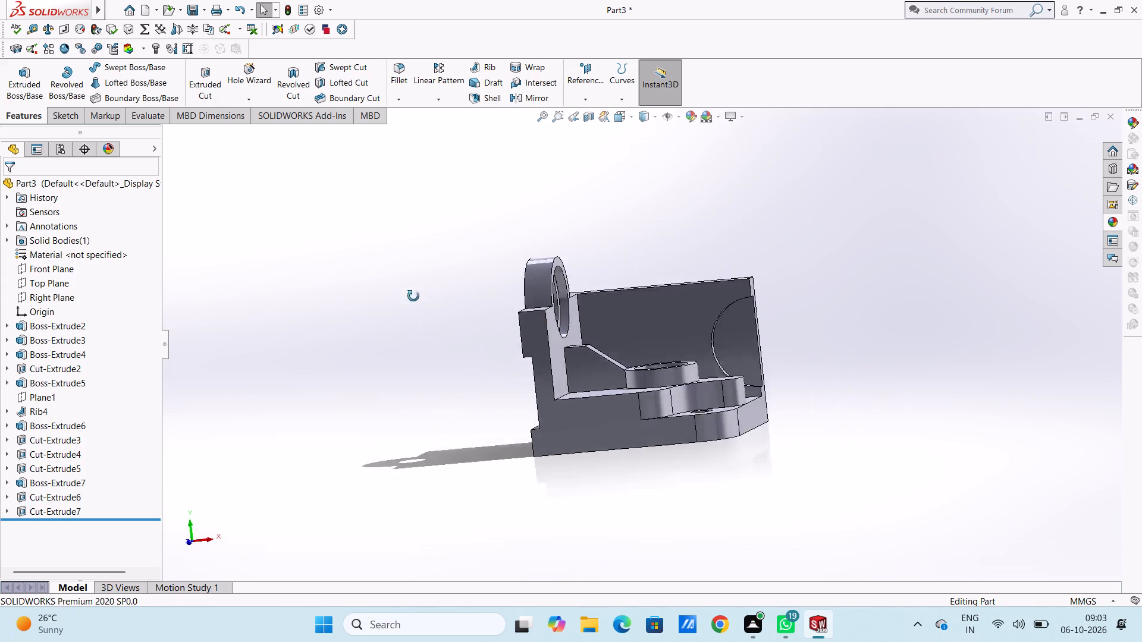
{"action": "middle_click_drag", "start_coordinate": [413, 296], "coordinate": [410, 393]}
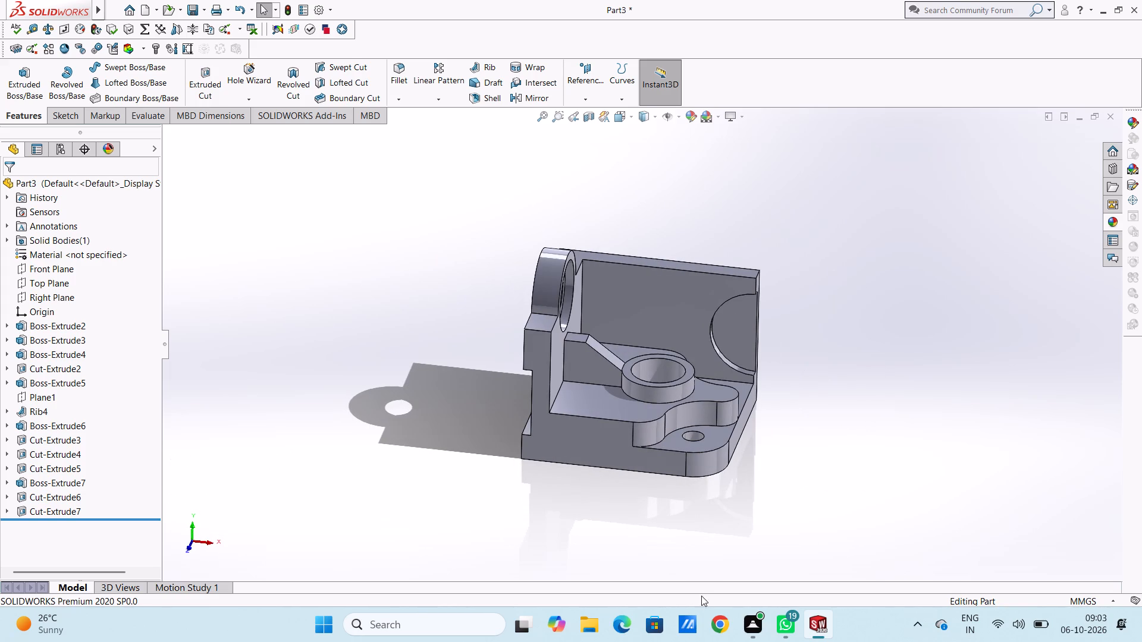
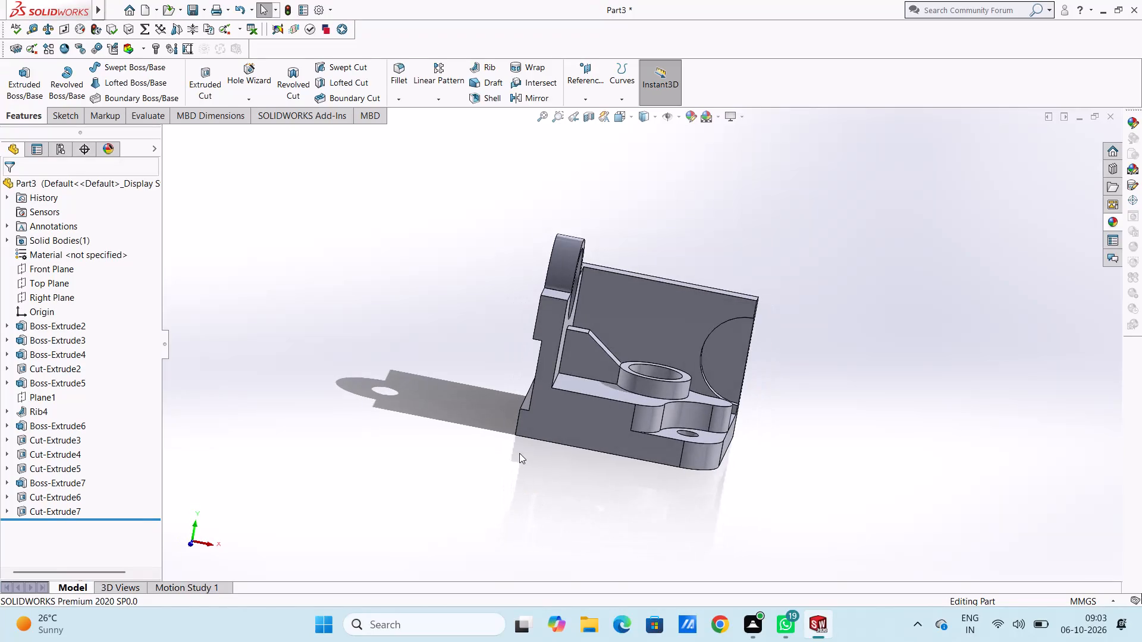
Sketch a 15 mm radius circle on the half-round pocket's floor, centred on the midpoint of the pocket's arc at the open edge.
{"action": "middle_click_drag", "start_coordinate": [519, 453], "coordinate": [483, 470]}
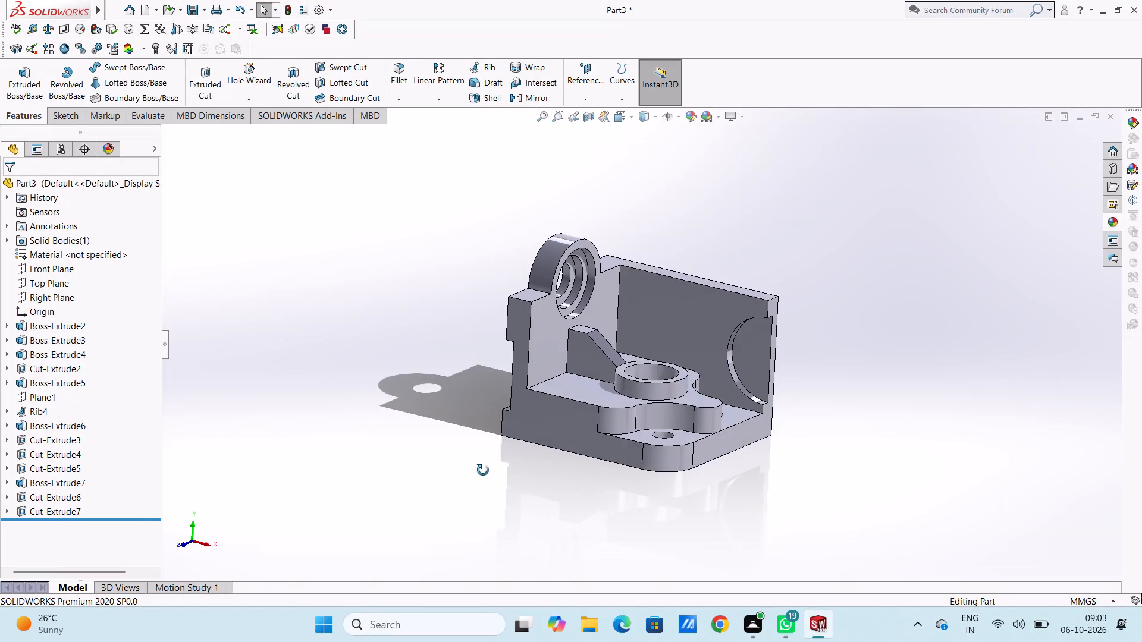
{"action": "middle_click_drag", "start_coordinate": [483, 470], "coordinate": [500, 462]}
{"action": "middle_click", "coordinate": [506, 455]}
{"action": "middle_click", "coordinate": [506, 452]}
{"action": "middle_click_drag", "start_coordinate": [503, 449], "coordinate": [488, 448]}
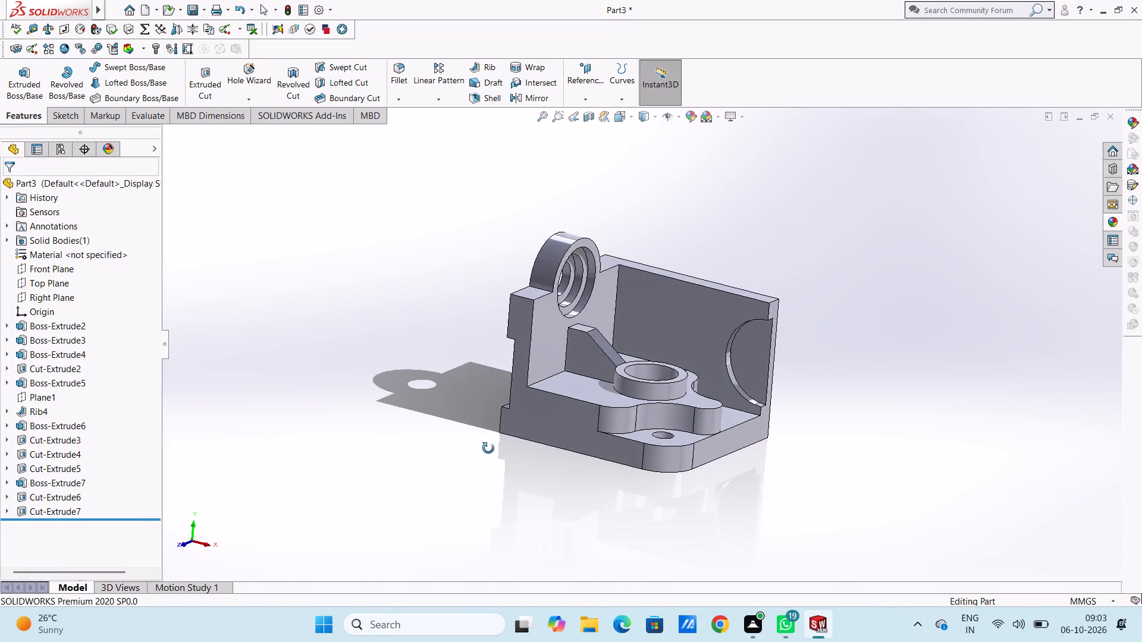
{"action": "middle_click_drag", "start_coordinate": [488, 448], "coordinate": [509, 460]}
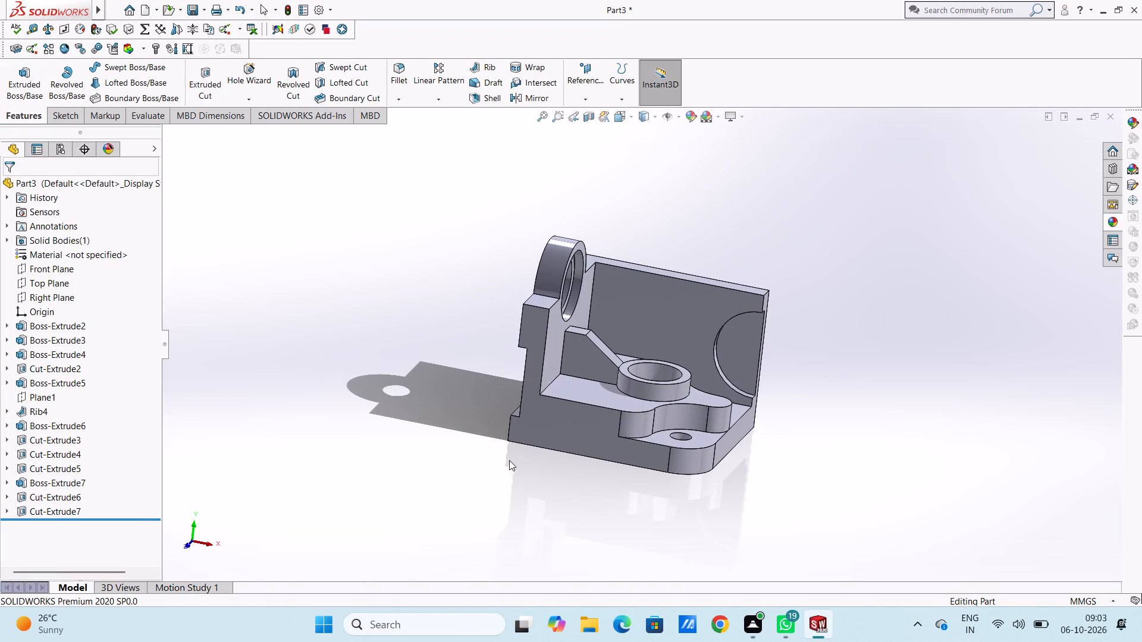
{"action": "key", "text": "ctrl+1"}
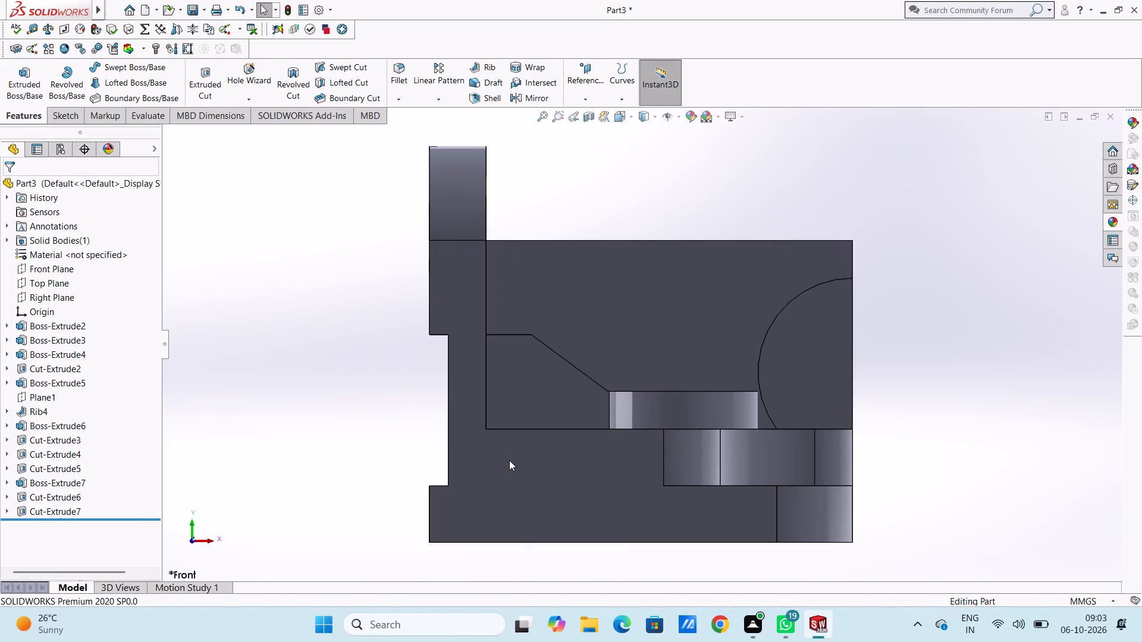
{"action": "left_click", "coordinate": [820, 351]}
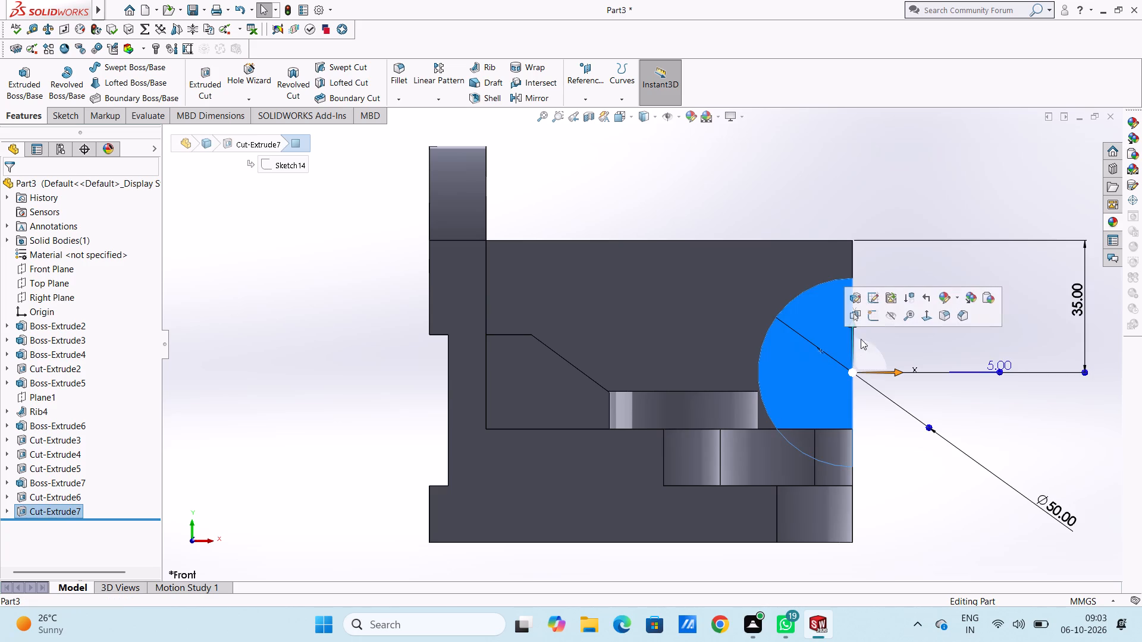
{"action": "left_click", "coordinate": [873, 317]}
{"action": "left_click", "coordinate": [884, 326]}
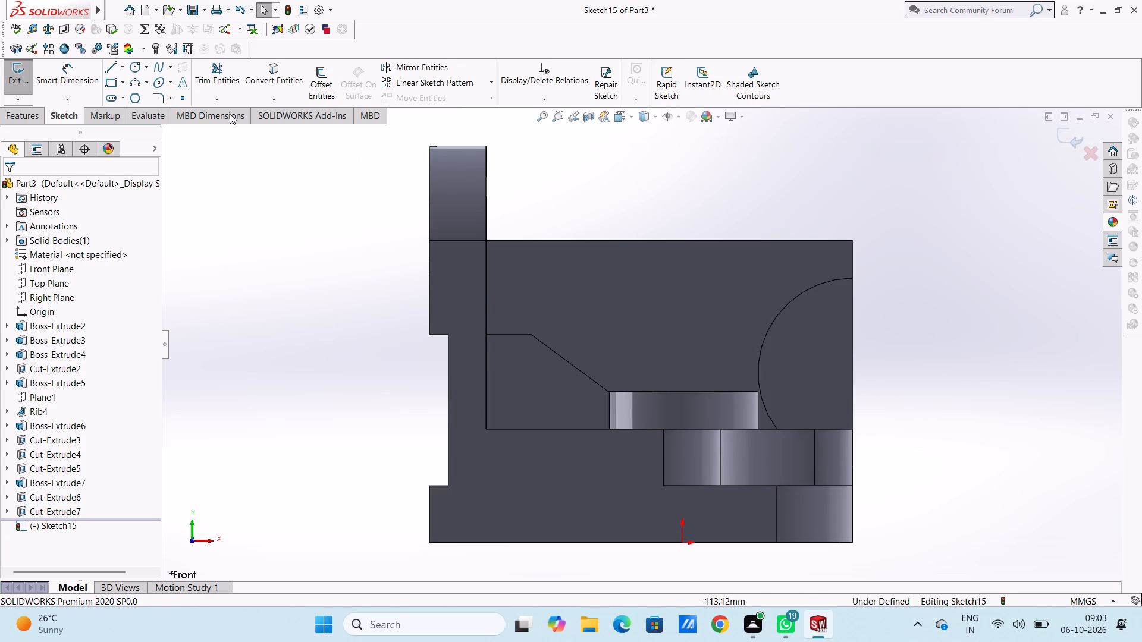
{"action": "left_click", "coordinate": [134, 65]}
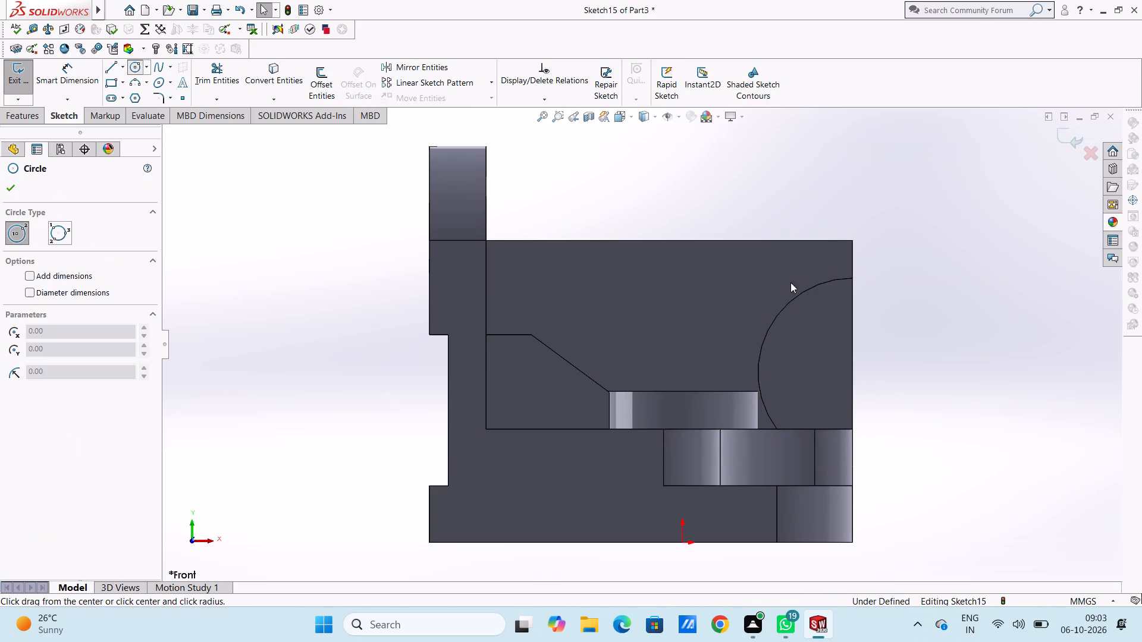
{"action": "left_click", "coordinate": [852, 374]}
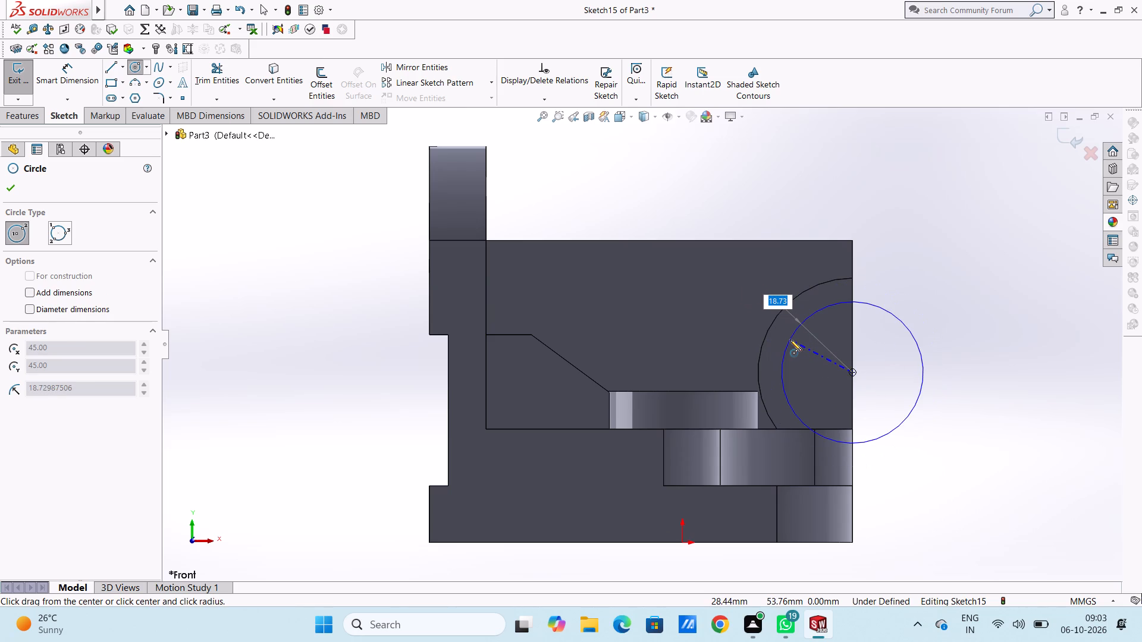
{"action": "type", "text": "15"}
{"action": "key", "text": "Return"}
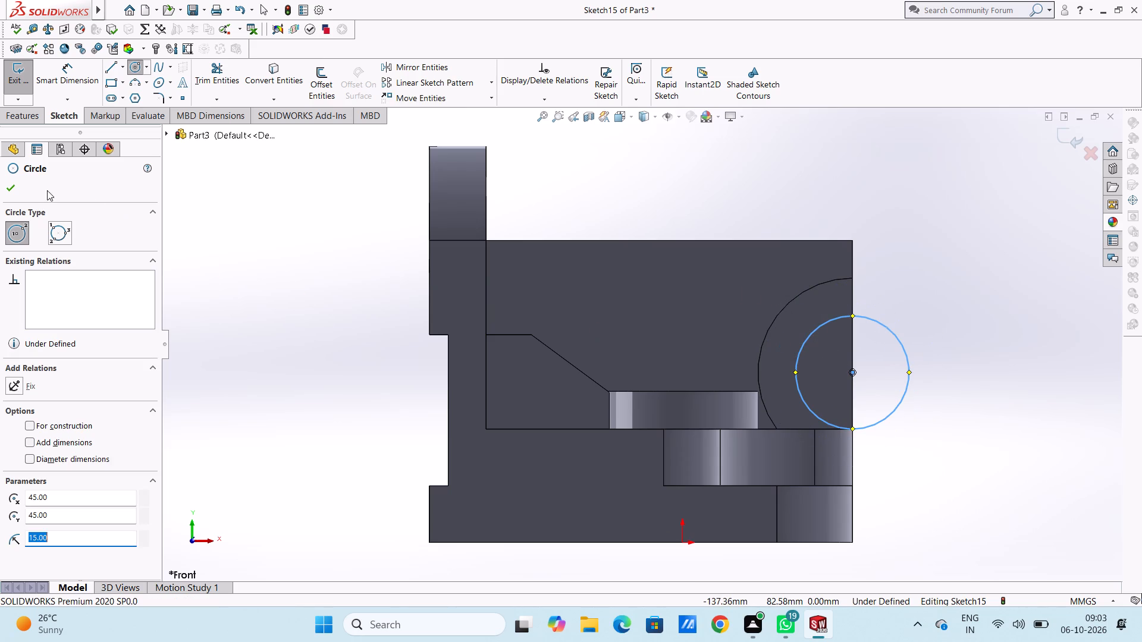
{"action": "left_click", "coordinate": [12, 188]}
Dimension the new circle's diameter as 30 mm.
{"action": "left_click", "coordinate": [76, 78]}
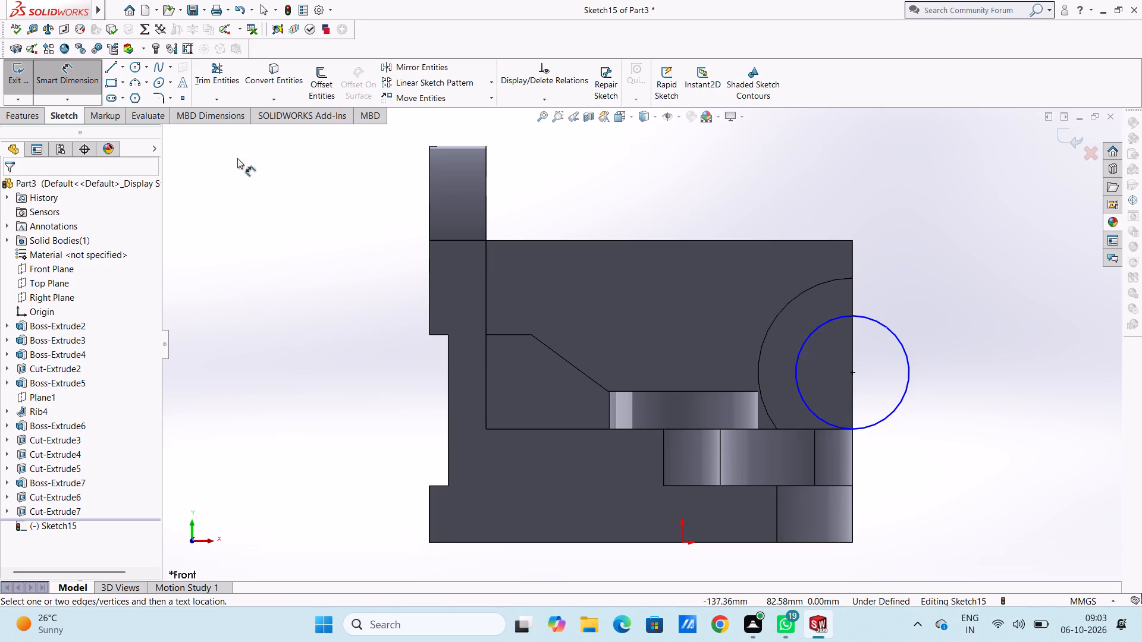
{"action": "left_click", "coordinate": [822, 328]}
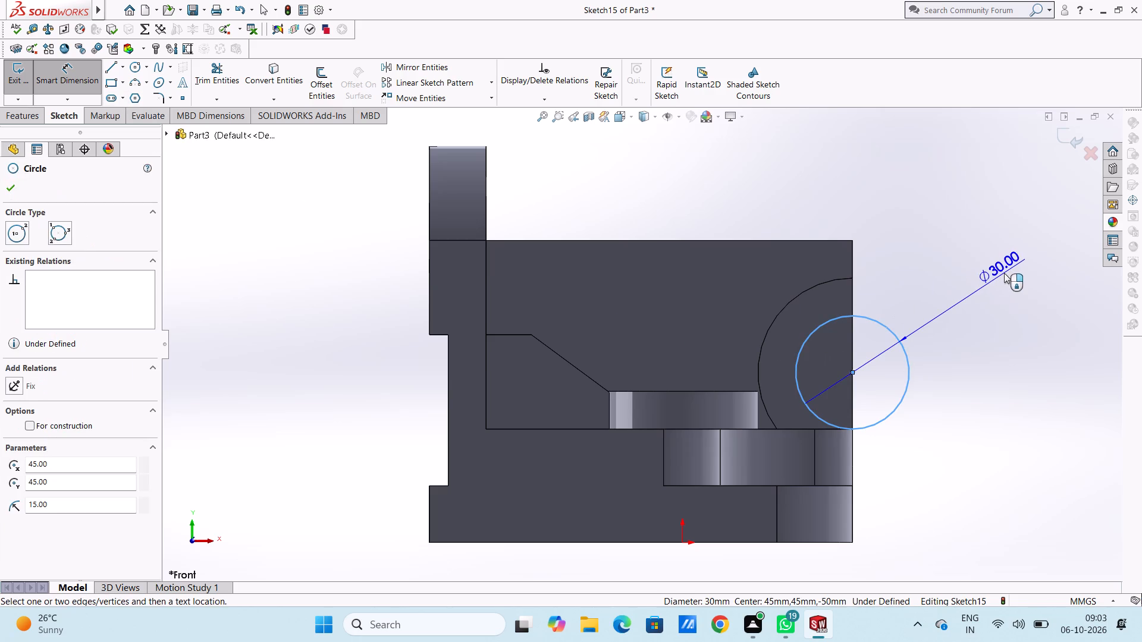
{"action": "left_click", "coordinate": [1004, 273]}
{"action": "left_click", "coordinate": [953, 252]}
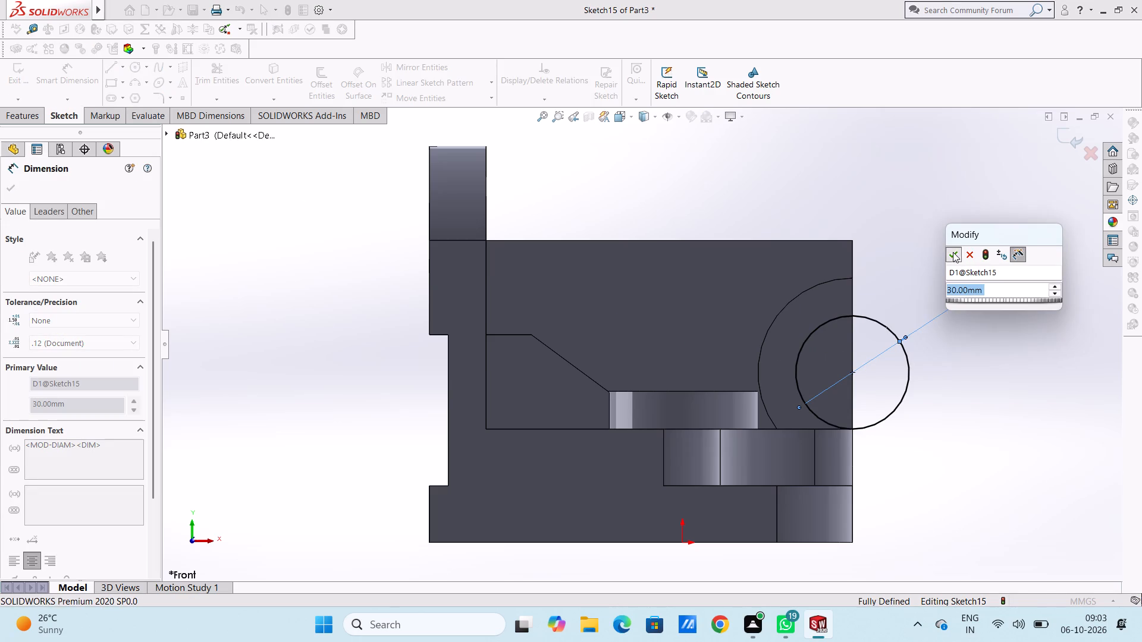
{"action": "left_click", "coordinate": [928, 234]}
Cut-extrude the 30 mm circle 5 mm deep from the pocket floor to open a half-round notch through the side section.
{"action": "scroll", "coordinate": [927, 242], "scroll_direction": "up", "scroll_amount": 3}
{"action": "middle_click_drag", "start_coordinate": [941, 320], "coordinate": [892, 368]}
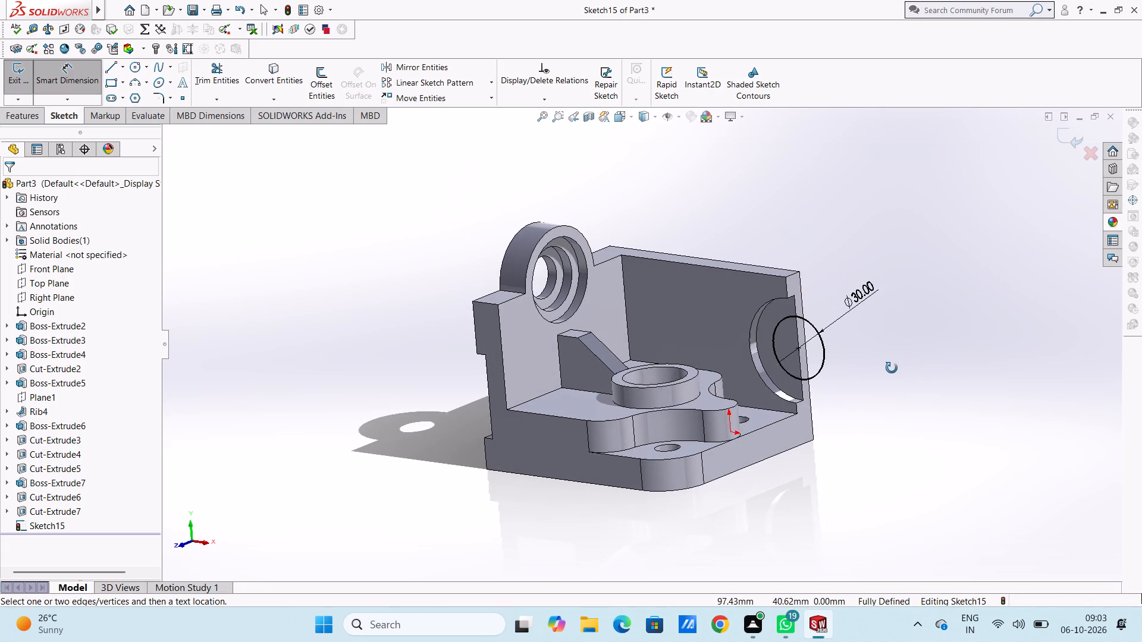
{"action": "middle_click_drag", "start_coordinate": [892, 368], "coordinate": [892, 369]}
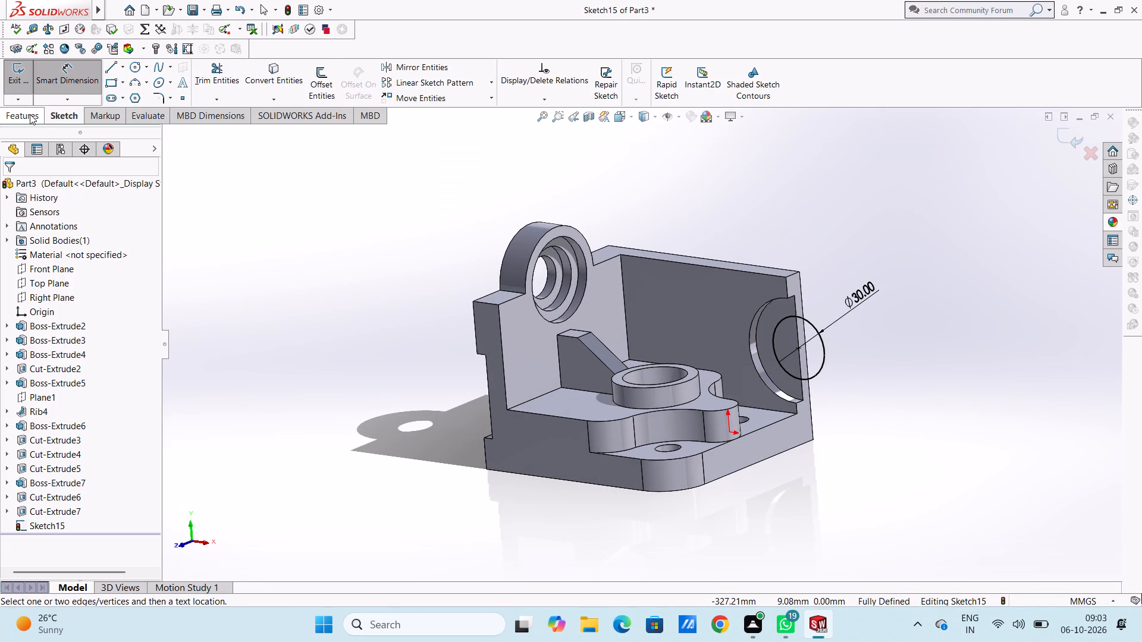
{"action": "left_click", "coordinate": [30, 114]}
{"action": "left_click", "coordinate": [203, 76]}
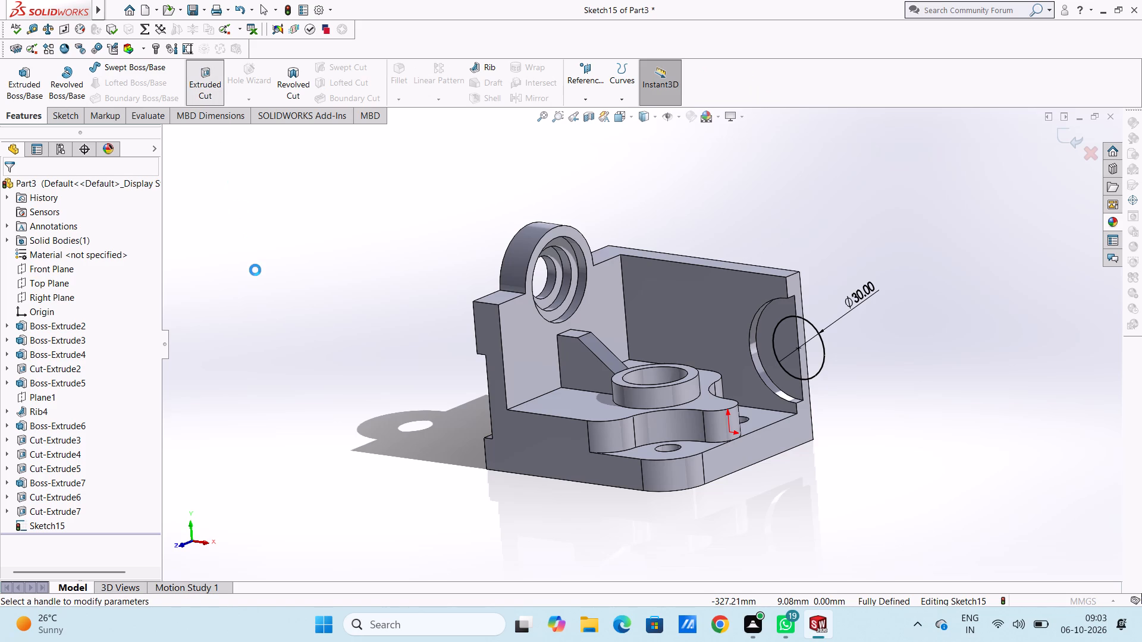
{"action": "left_click", "coordinate": [15, 184]}
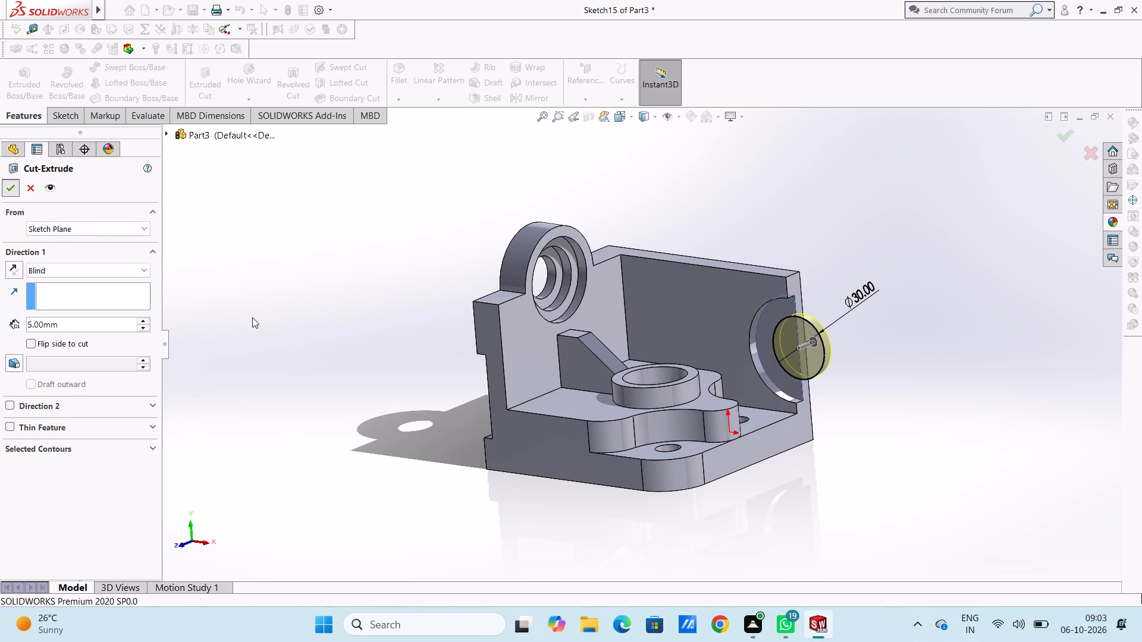
{"action": "left_click", "coordinate": [254, 318]}
Examine the bracket from several angles, including the stepped half-round opening in the side section.
{"action": "middle_click_drag", "start_coordinate": [258, 335], "coordinate": [331, 327]}
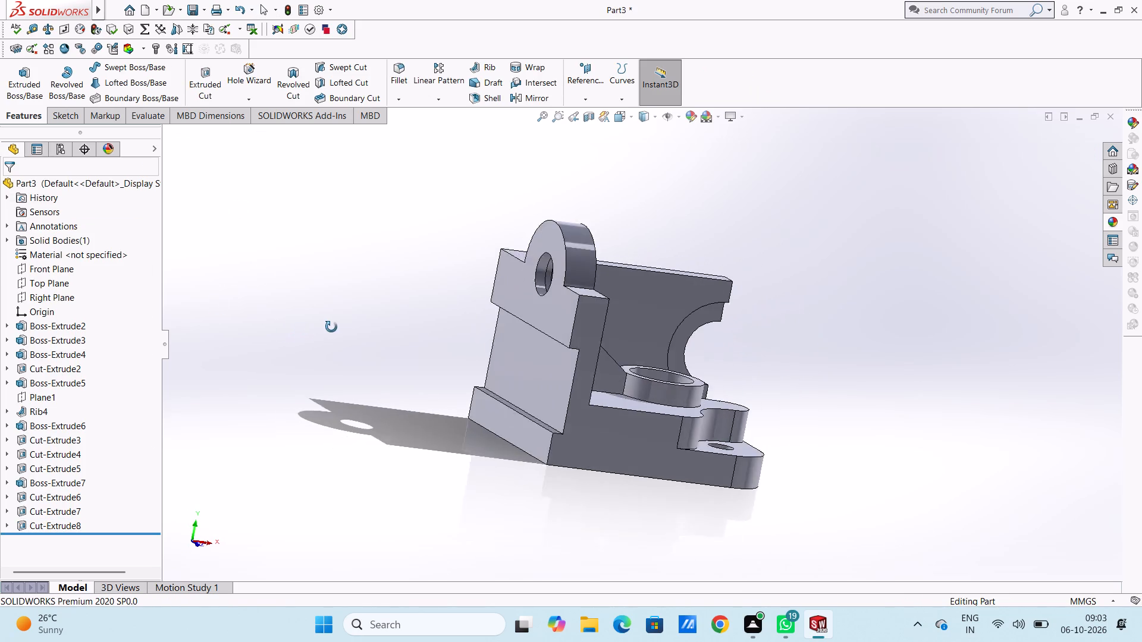
{"action": "middle_click_drag", "start_coordinate": [331, 327], "coordinate": [230, 341]}
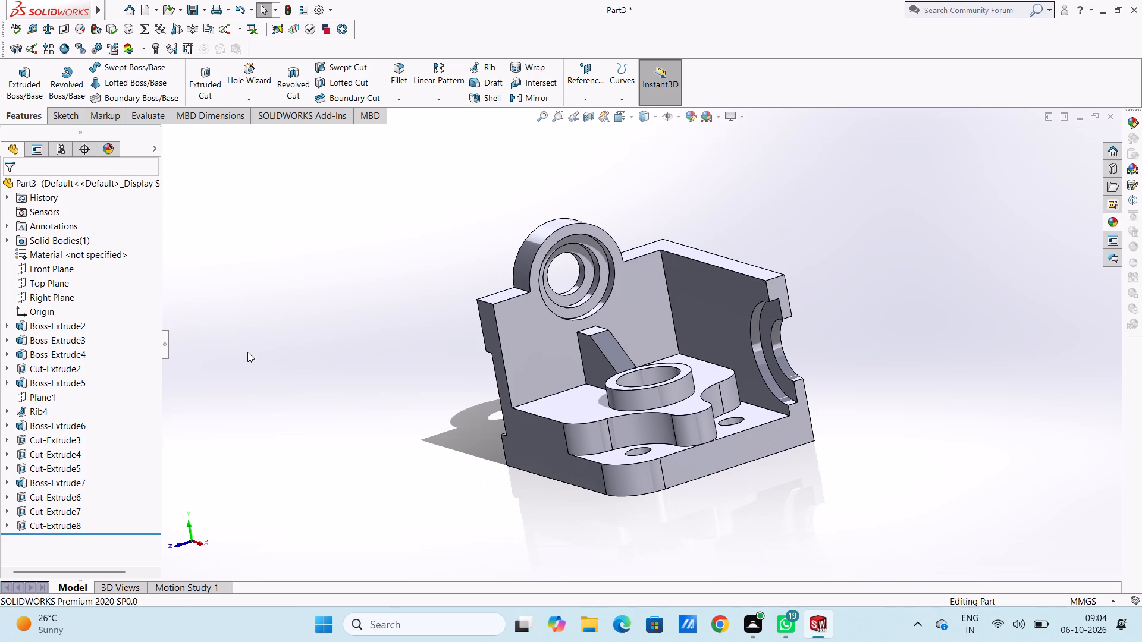
{"action": "middle_click_drag", "start_coordinate": [331, 287], "coordinate": [346, 420]}
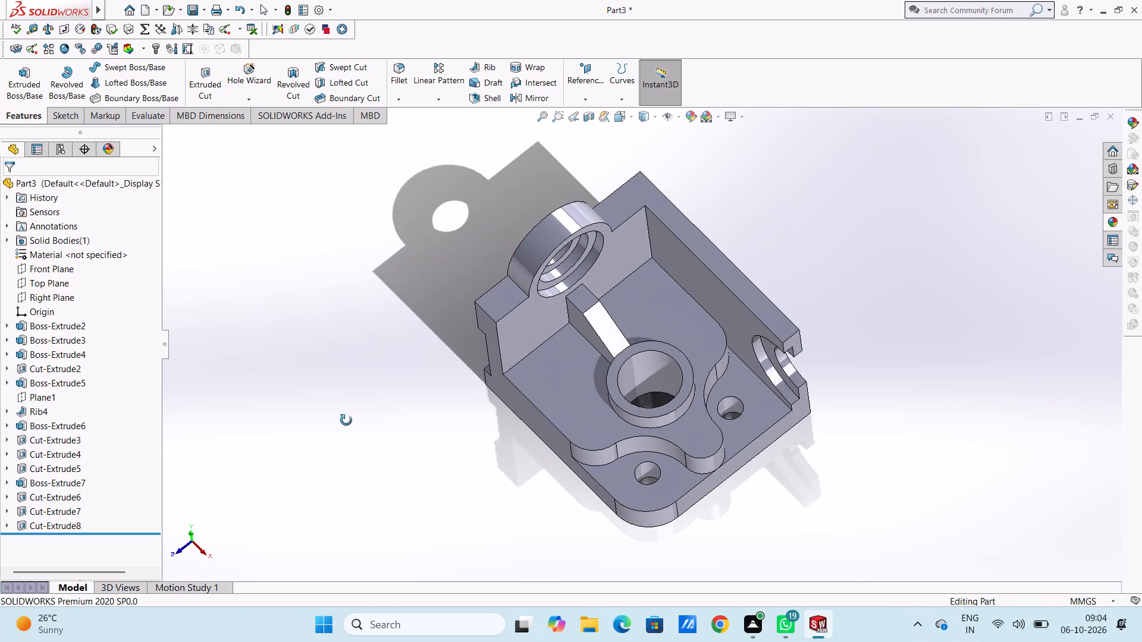
{"action": "middle_click_drag", "start_coordinate": [346, 420], "coordinate": [327, 360]}
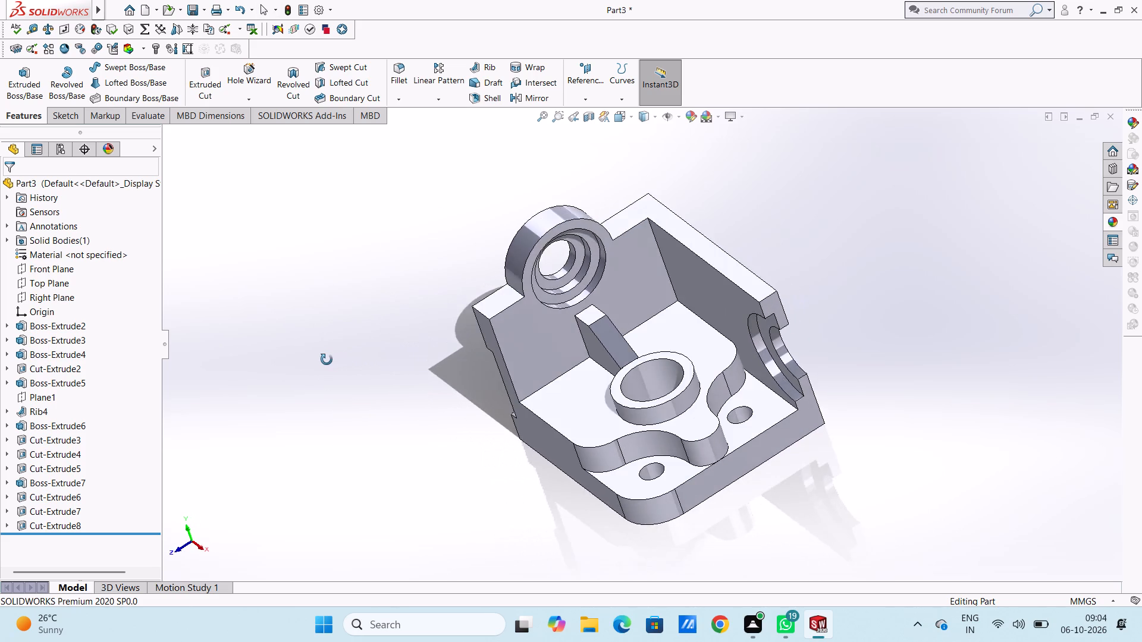
{"action": "middle_click_drag", "start_coordinate": [327, 360], "coordinate": [327, 360]}
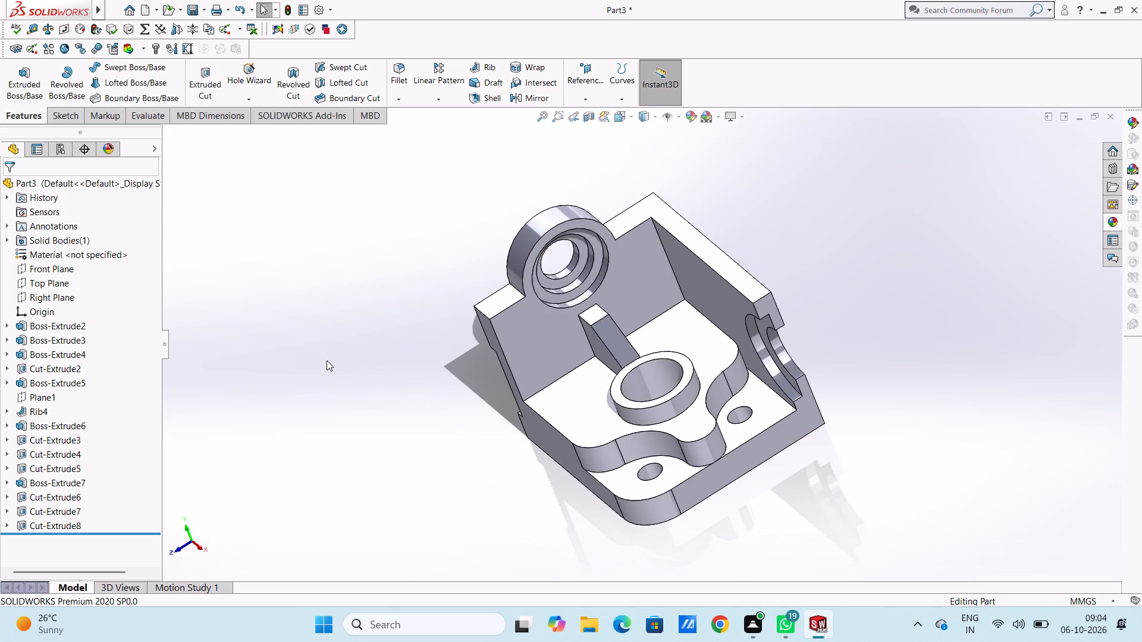
{"action": "key", "text": "Escape"}
{"action": "key", "text": "Escape"}
Apply a planar section view of the bracket through the Front Plane at 0 mm offset.
{"action": "key", "text": "ctrl+1"}
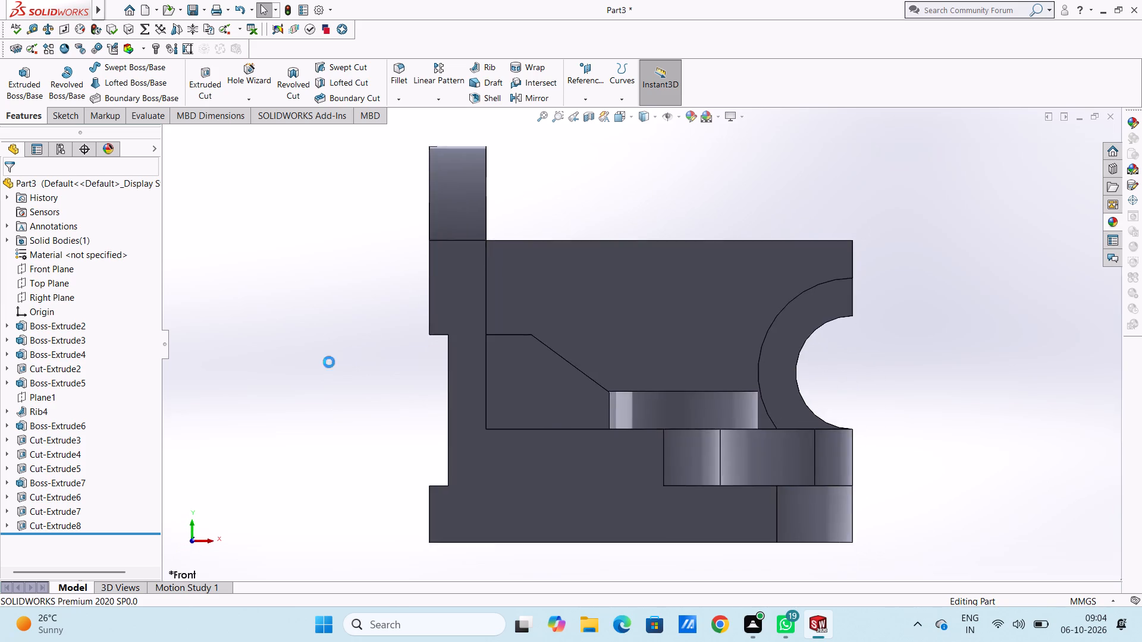
{"action": "scroll", "coordinate": [329, 362], "scroll_direction": "up", "scroll_amount": 4}
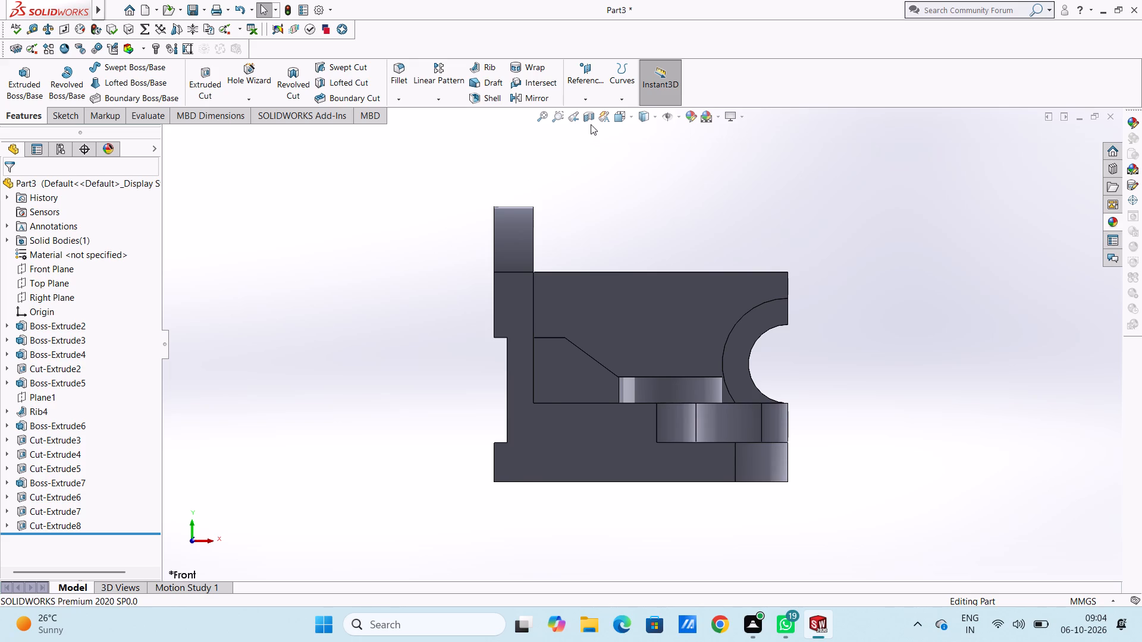
{"action": "left_click", "coordinate": [591, 121]}
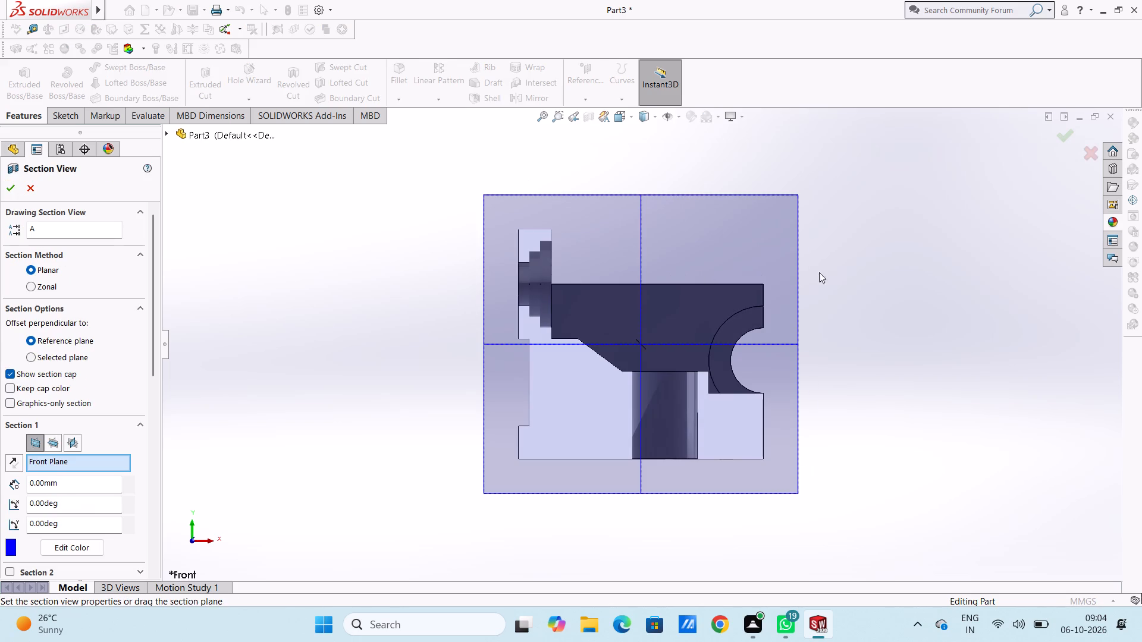
{"action": "middle_click_drag", "start_coordinate": [858, 264], "coordinate": [798, 409]}
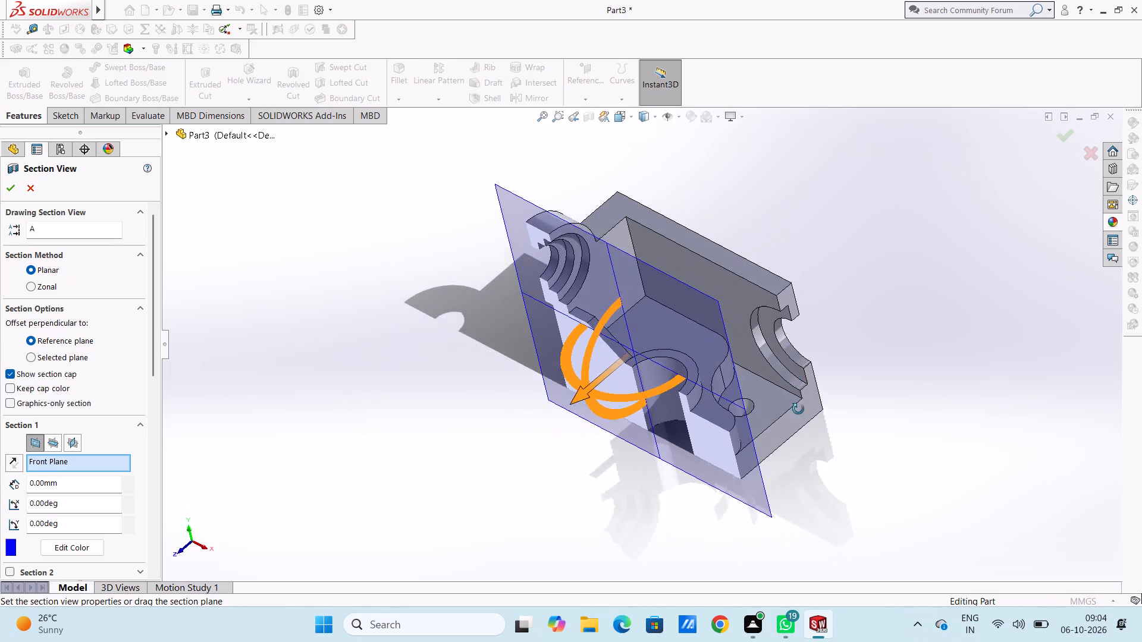
{"action": "middle_click_drag", "start_coordinate": [798, 409], "coordinate": [796, 438]}
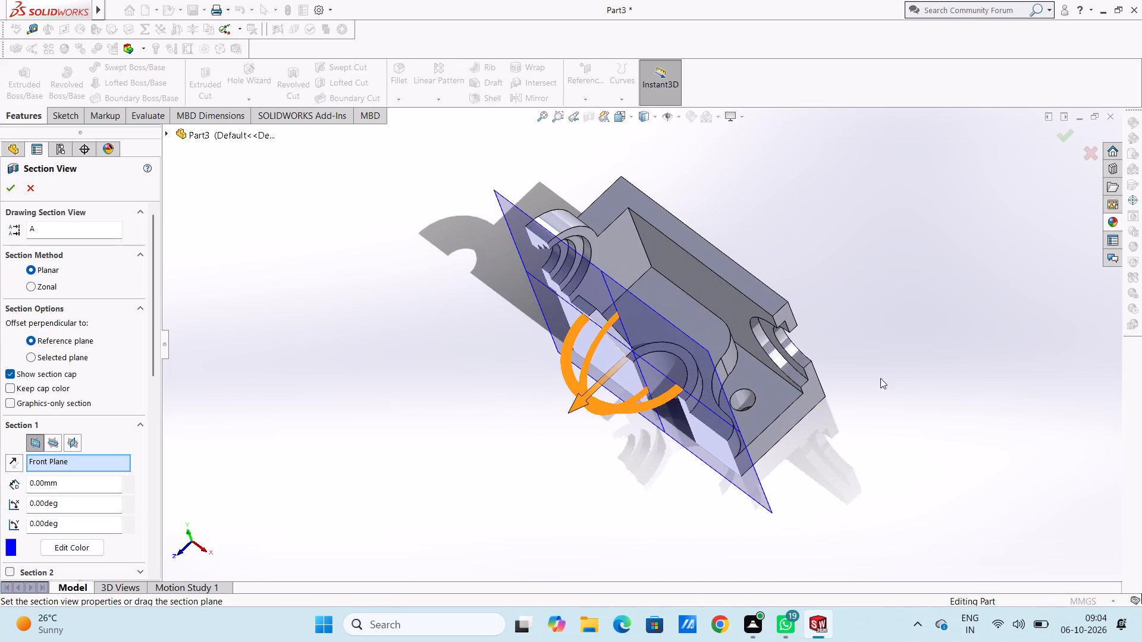
{"action": "left_click", "coordinate": [14, 189]}
Examine the sectioned bracket from all sides, checking the counterbored lug, rib, boss bore and side opening.
{"action": "middle_click_drag", "start_coordinate": [797, 316], "coordinate": [799, 316]}
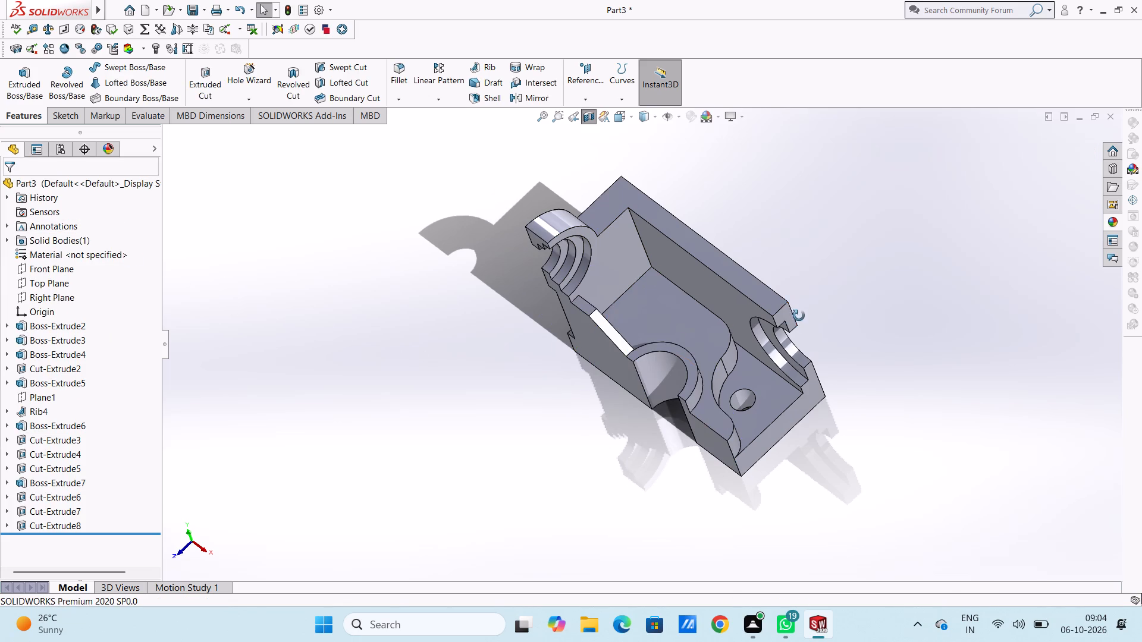
{"action": "middle_click_drag", "start_coordinate": [799, 316], "coordinate": [845, 202]}
{"action": "middle_click_drag", "start_coordinate": [836, 391], "coordinate": [745, 355]}
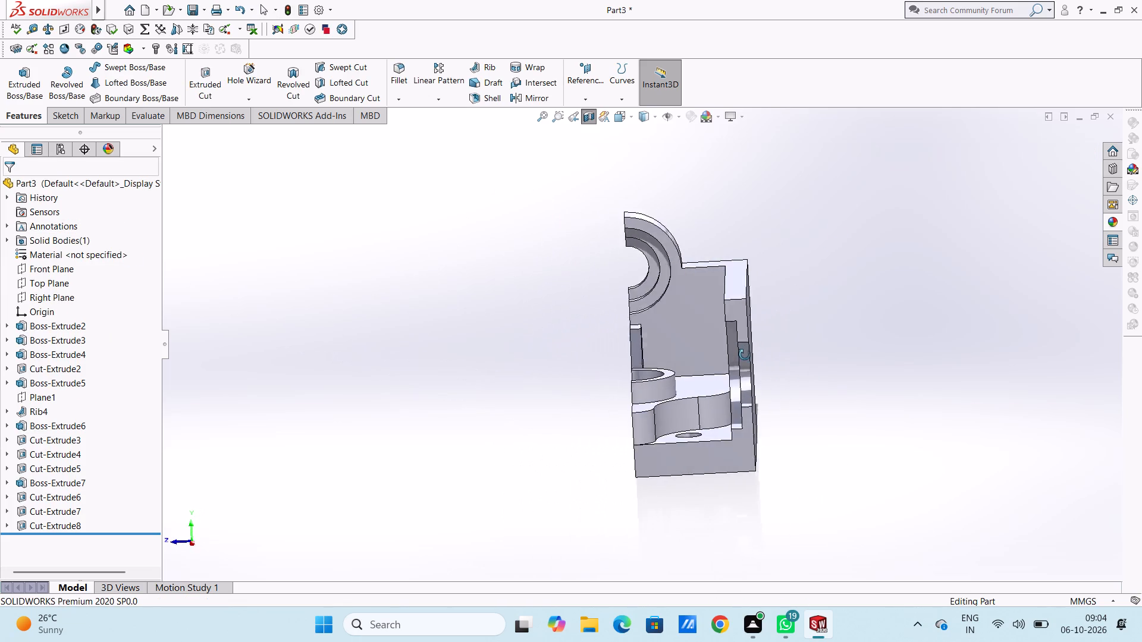
{"action": "middle_click_drag", "start_coordinate": [745, 355], "coordinate": [922, 373]}
{"action": "middle_click_drag", "start_coordinate": [799, 270], "coordinate": [912, 336]}
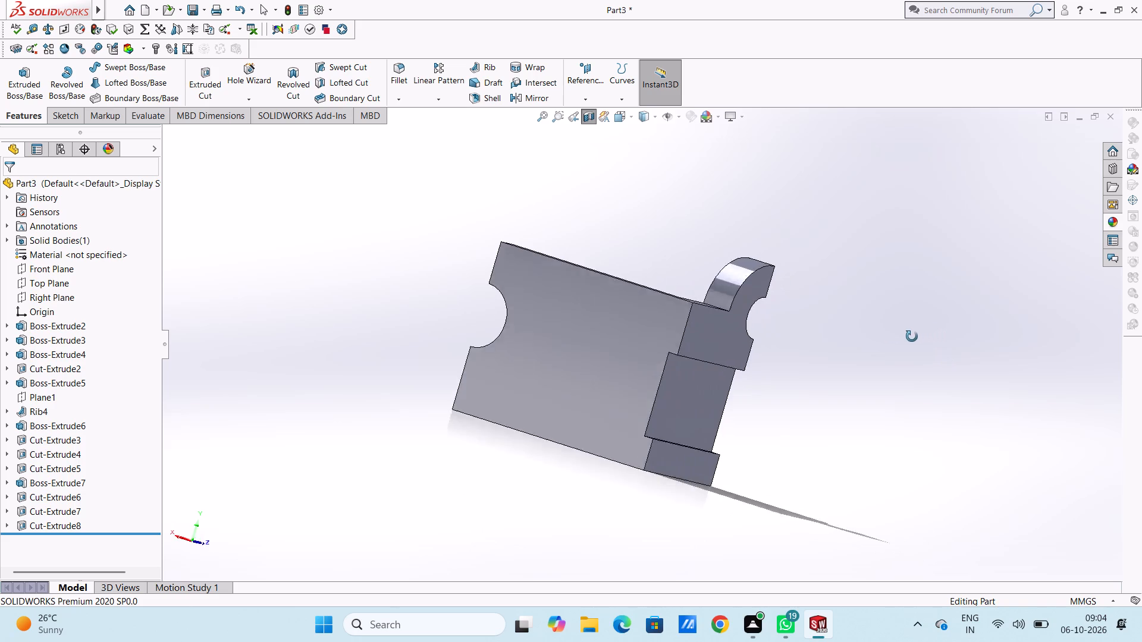
{"action": "middle_click_drag", "start_coordinate": [912, 336], "coordinate": [693, 282]}
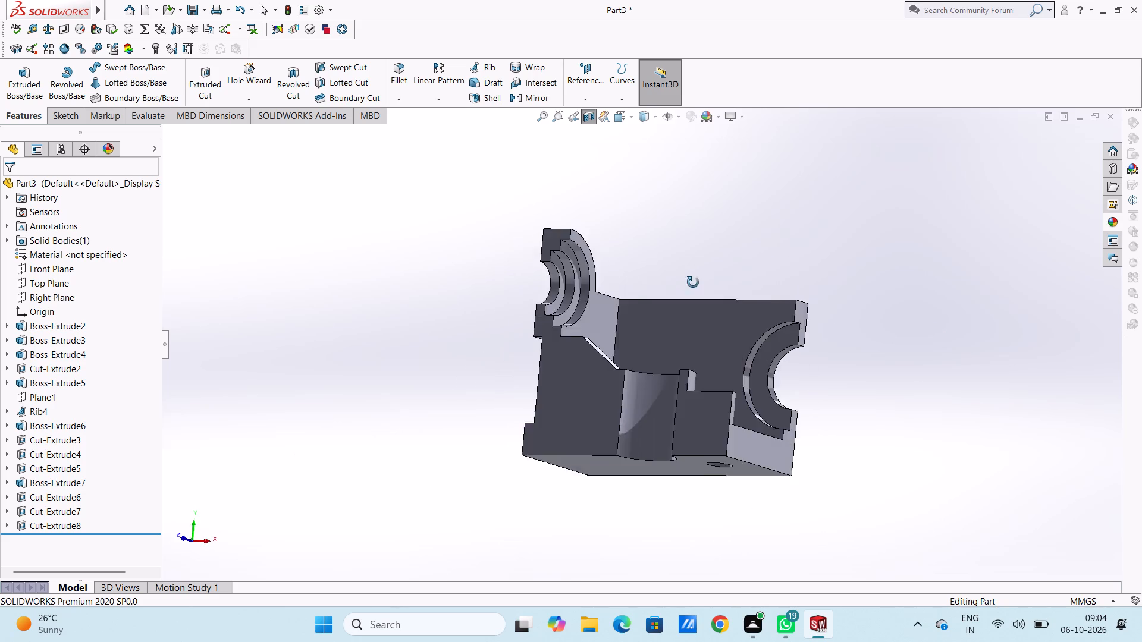
{"action": "middle_click_drag", "start_coordinate": [693, 282], "coordinate": [607, 317]}
{"action": "middle_click_drag", "start_coordinate": [598, 316], "coordinate": [588, 316]}
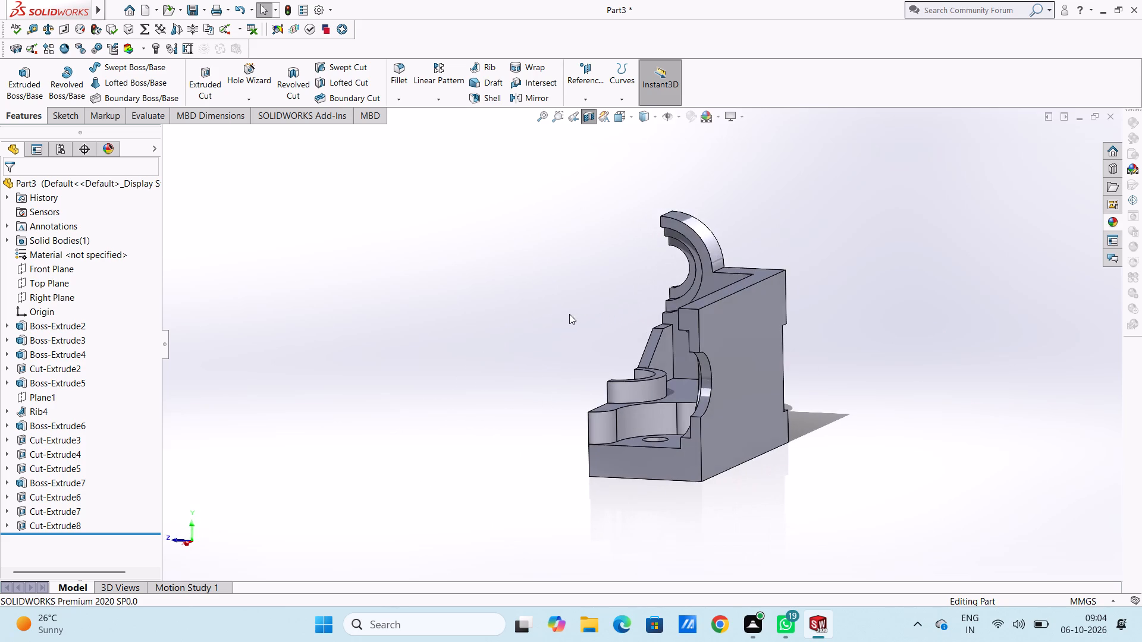
{"action": "middle_click_drag", "start_coordinate": [569, 314], "coordinate": [606, 429]}
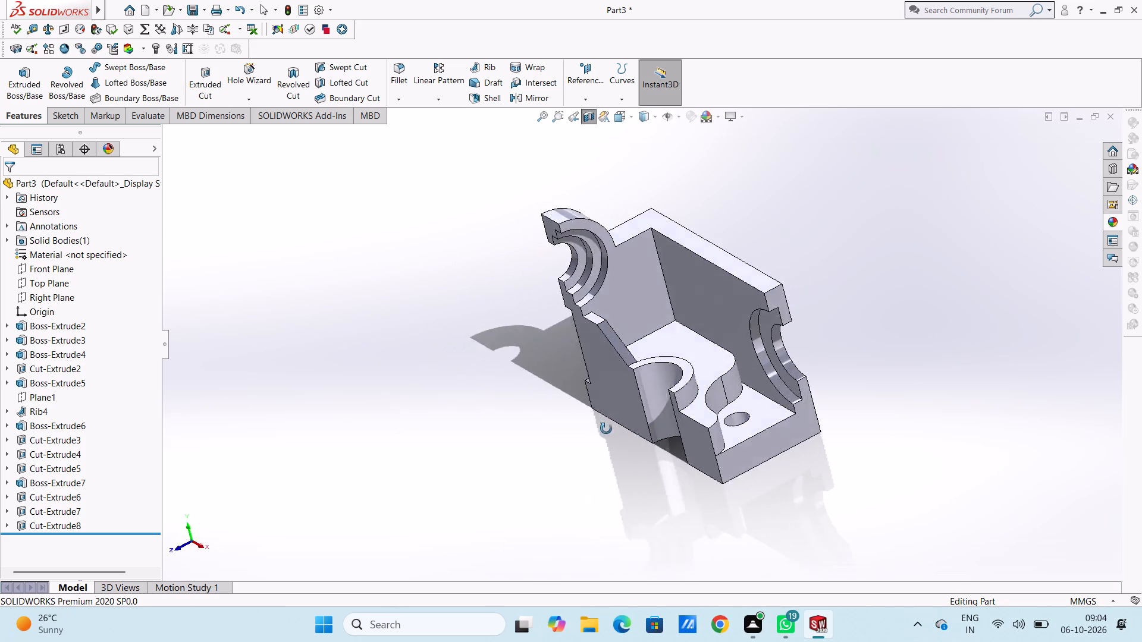
{"action": "middle_click_drag", "start_coordinate": [606, 429], "coordinate": [658, 407]}
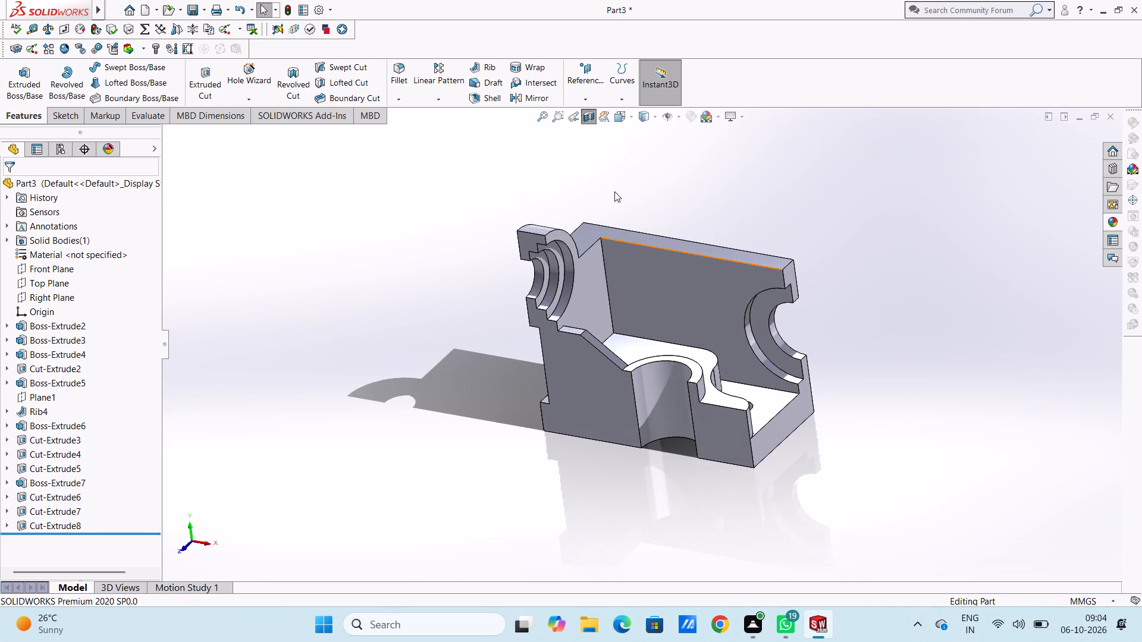
Reapply the planar section view, rotate the Front Plane cut to about 89 degrees, and examine the boss and rib from several angles.
{"action": "left_click", "coordinate": [586, 116]}
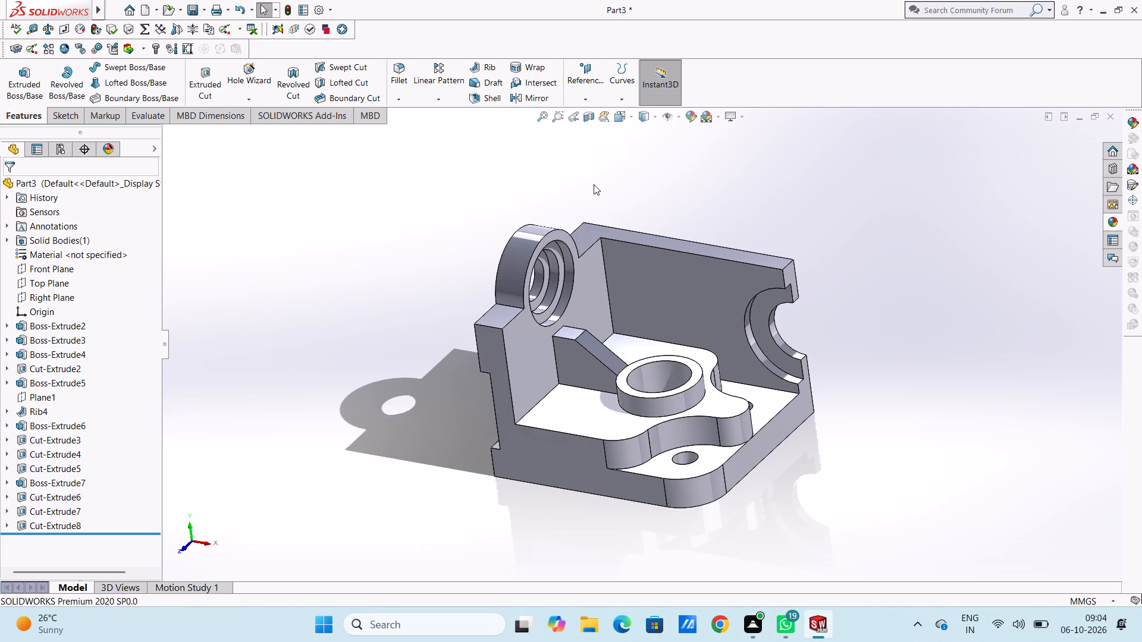
{"action": "left_click", "coordinate": [586, 120]}
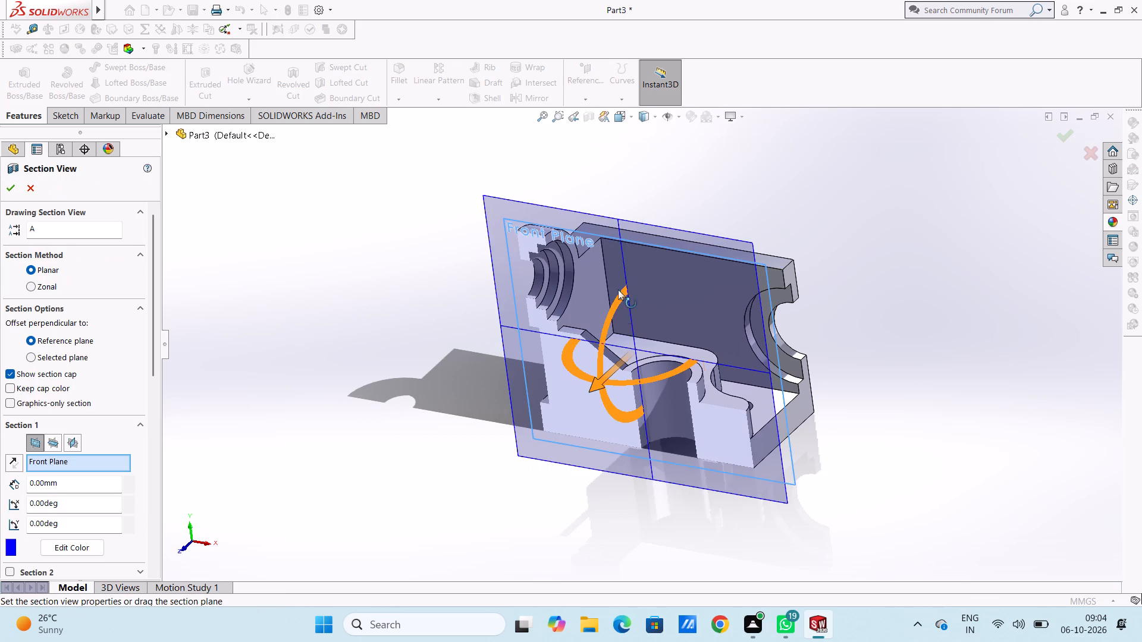
{"action": "left_click_drag", "start_coordinate": [631, 379], "coordinate": [729, 364]}
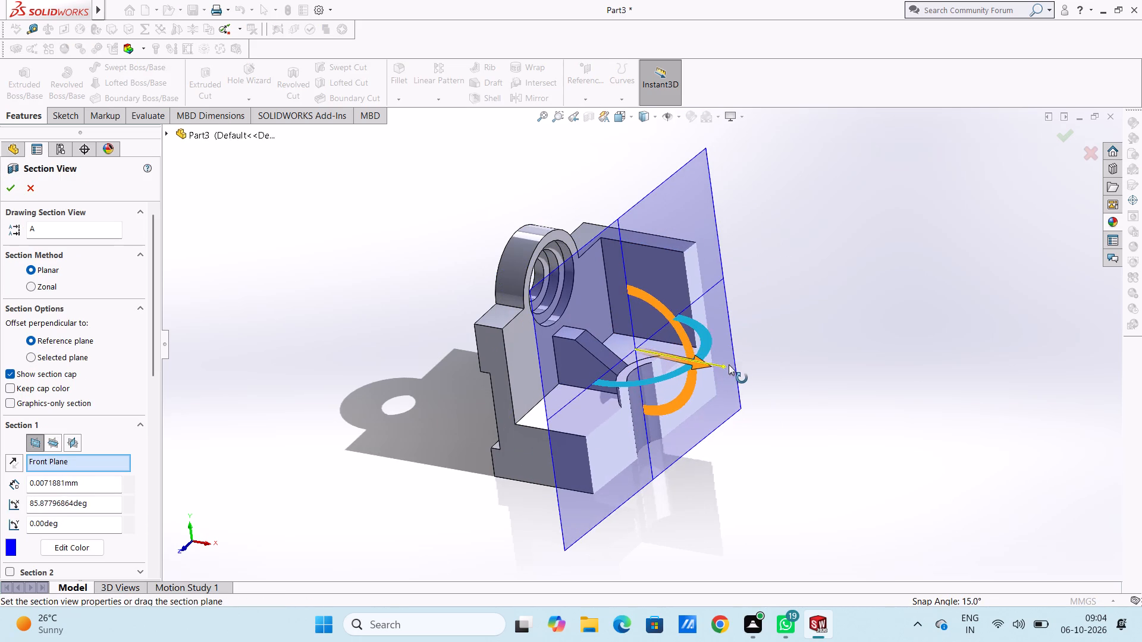
{"action": "left_click_drag", "start_coordinate": [729, 364], "coordinate": [731, 358]}
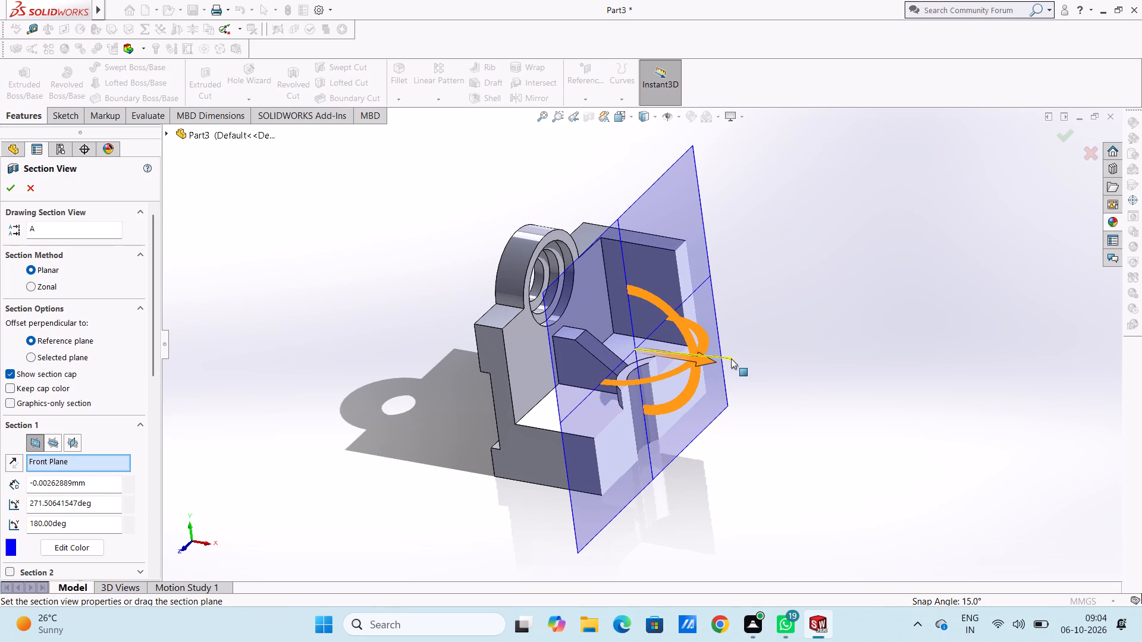
{"action": "left_click_drag", "start_coordinate": [731, 358], "coordinate": [724, 361]}
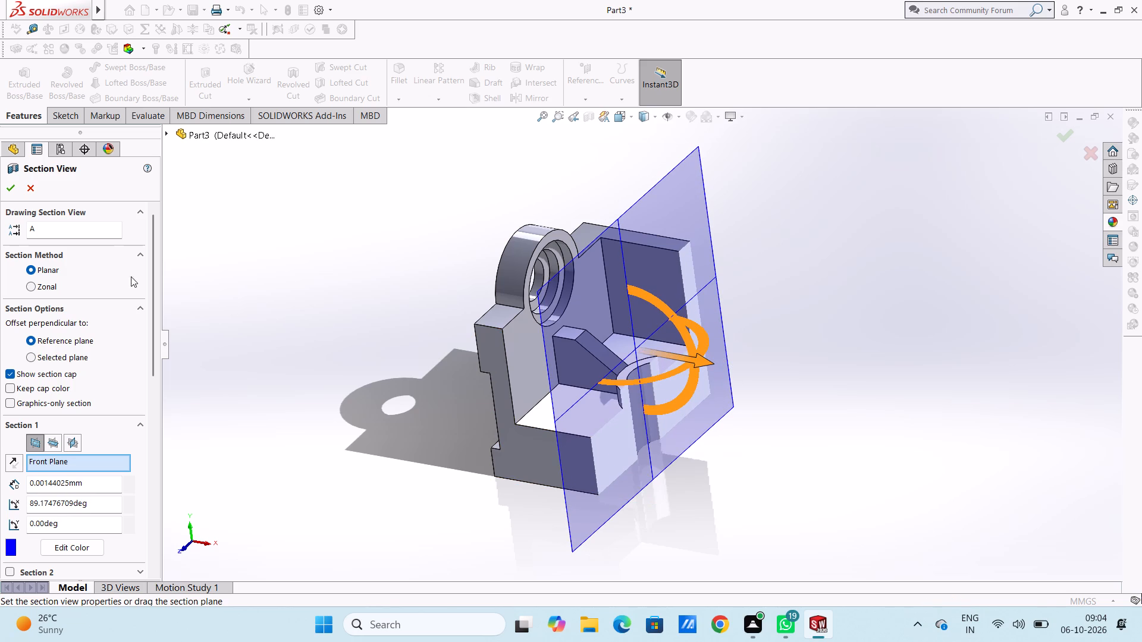
{"action": "left_click", "coordinate": [5, 185]}
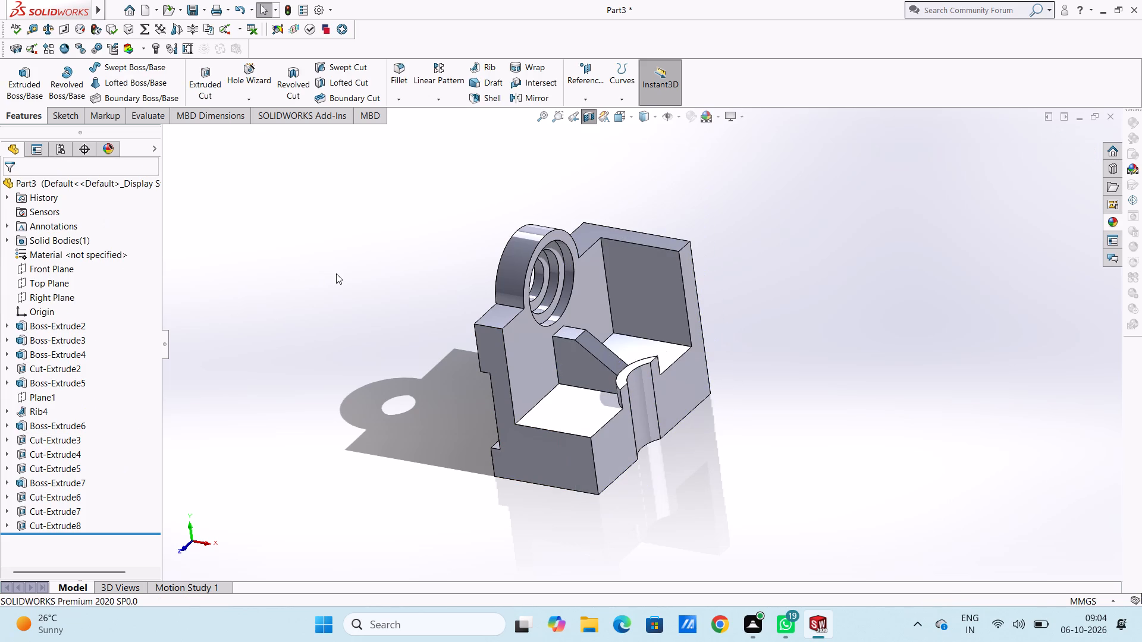
{"action": "middle_click_drag", "start_coordinate": [336, 273], "coordinate": [362, 333]}
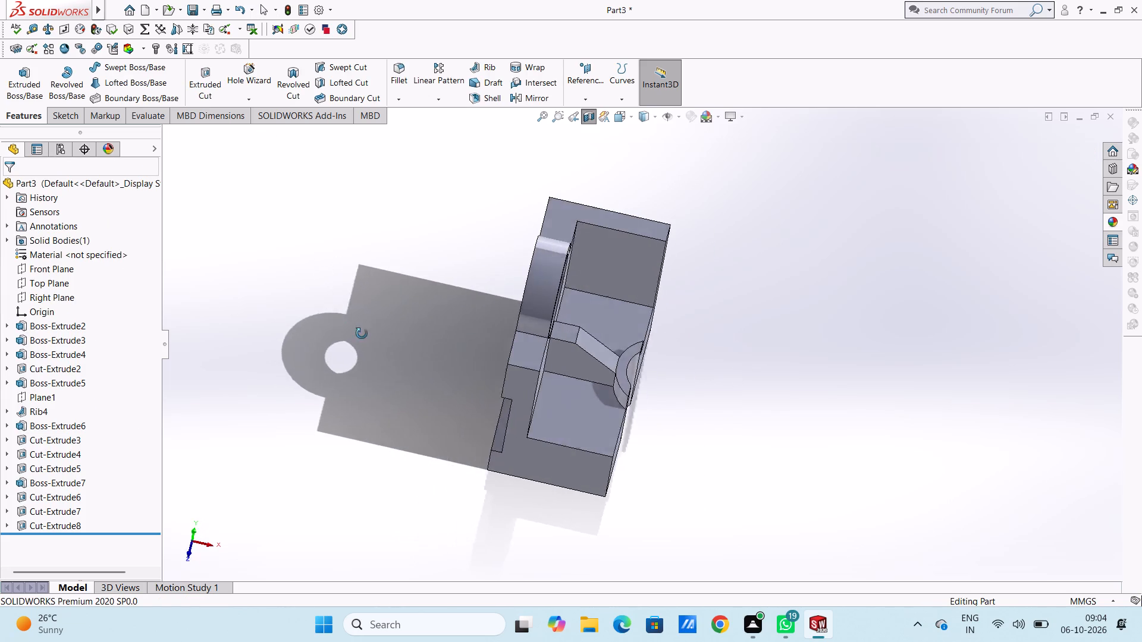
{"action": "middle_click_drag", "start_coordinate": [362, 333], "coordinate": [311, 299]}
{"action": "middle_click_drag", "start_coordinate": [310, 298], "coordinate": [369, 253]}
{"action": "middle_click_drag", "start_coordinate": [399, 251], "coordinate": [363, 238]}
{"action": "middle_click_drag", "start_coordinate": [327, 234], "coordinate": [312, 233]}
{"action": "middle_click_drag", "start_coordinate": [399, 319], "coordinate": [424, 414]}
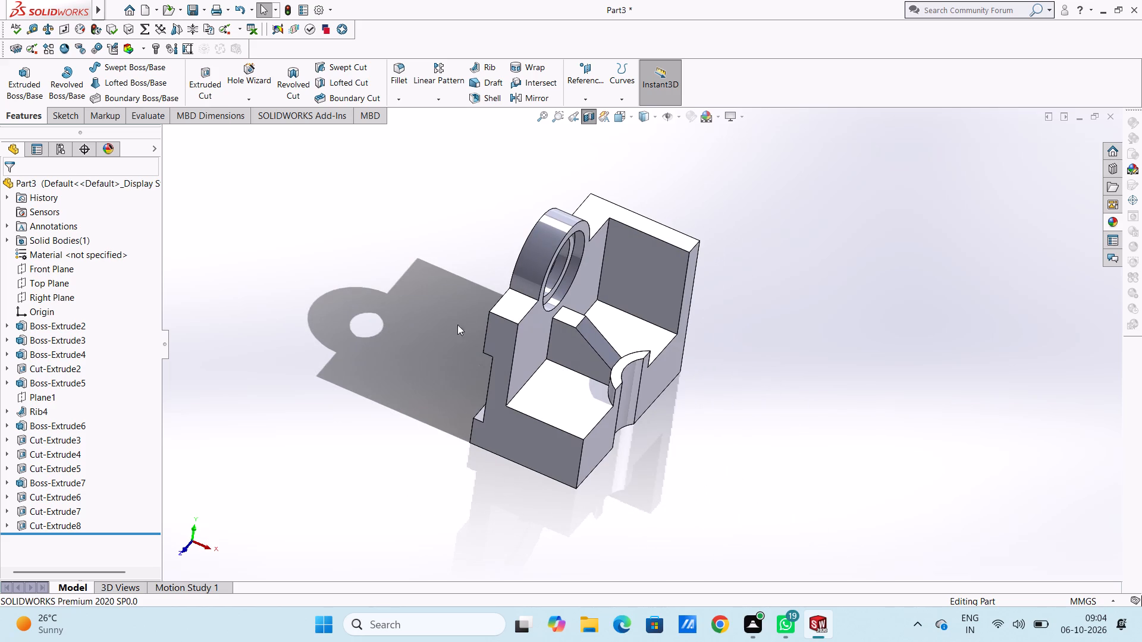
Move the rotated section plane through the bracket to an offset of about 80 mm, and leave the section view unapplied.
{"action": "left_click", "coordinate": [591, 118]}
{"action": "left_click", "coordinate": [591, 118]}
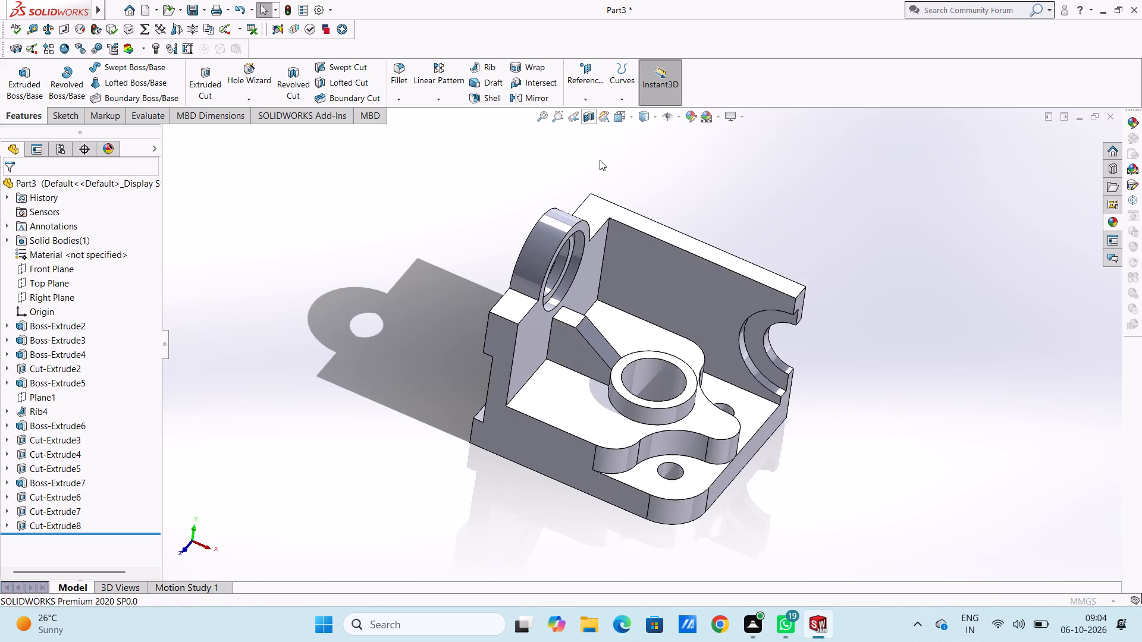
{"action": "left_click_drag", "start_coordinate": [706, 382], "coordinate": [707, 382]}
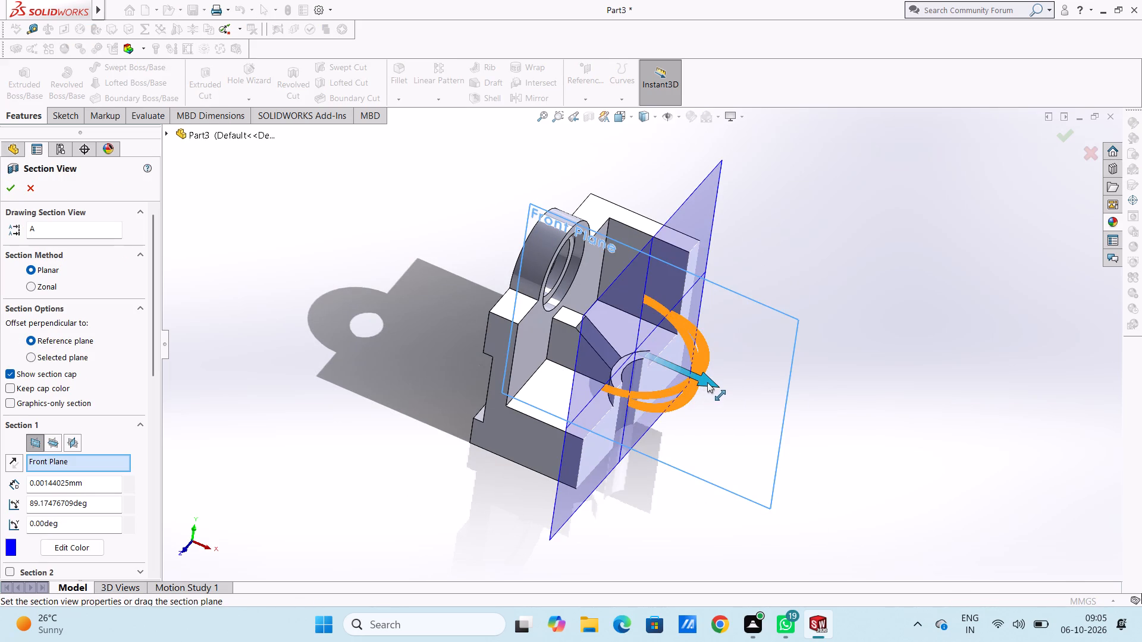
{"action": "left_click_drag", "start_coordinate": [707, 382], "coordinate": [772, 409]}
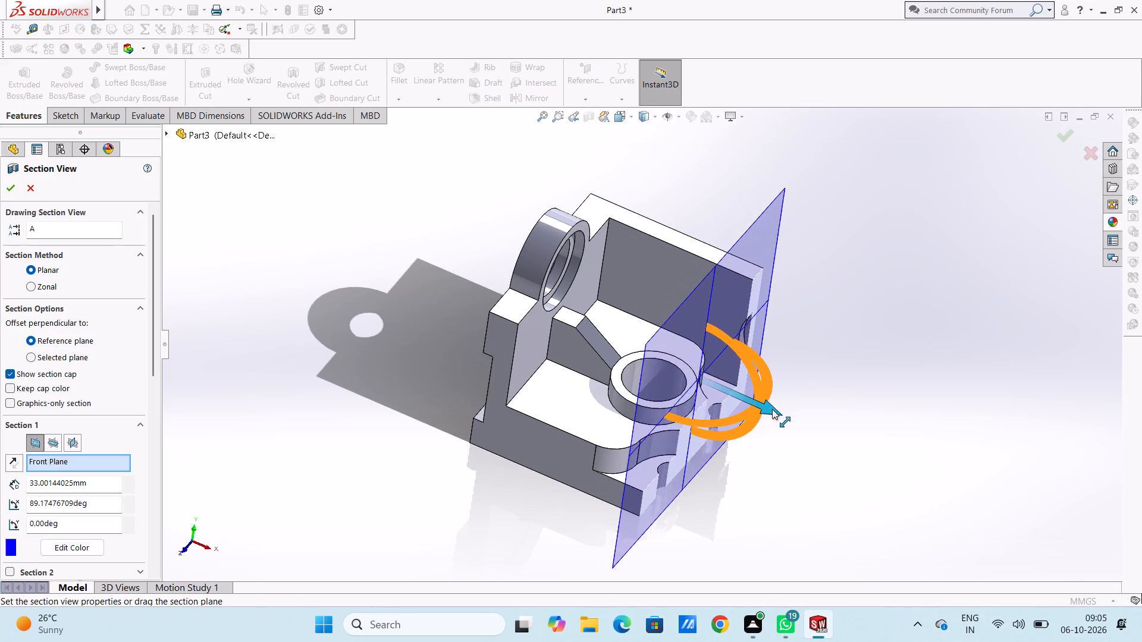
{"action": "left_click_drag", "start_coordinate": [772, 409], "coordinate": [770, 410]}
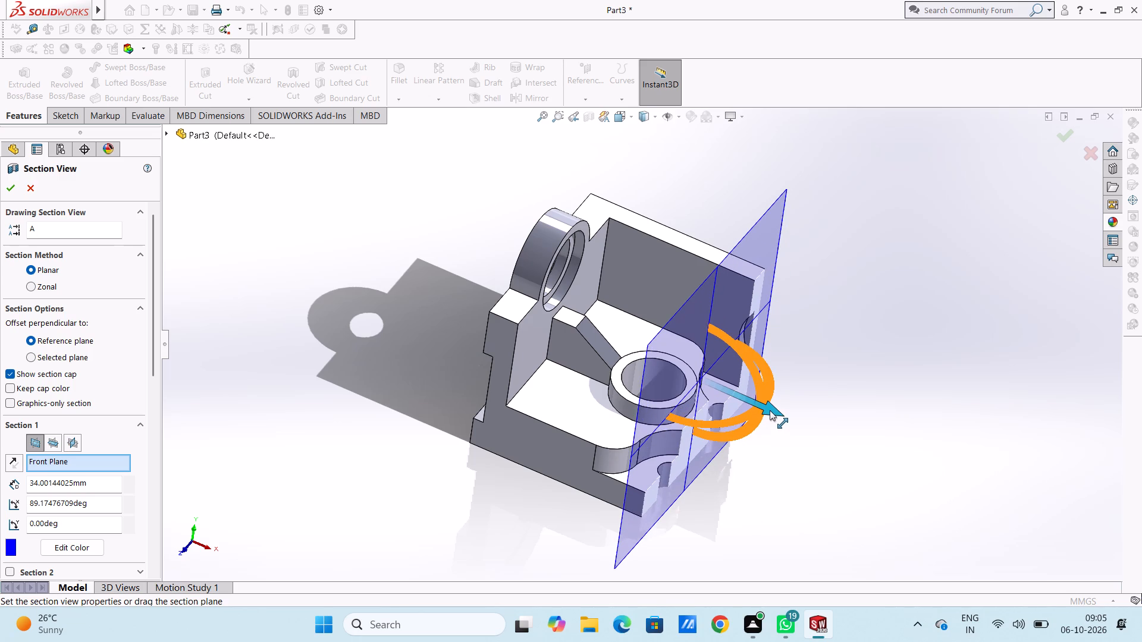
{"action": "left_click_drag", "start_coordinate": [770, 410], "coordinate": [854, 462]}
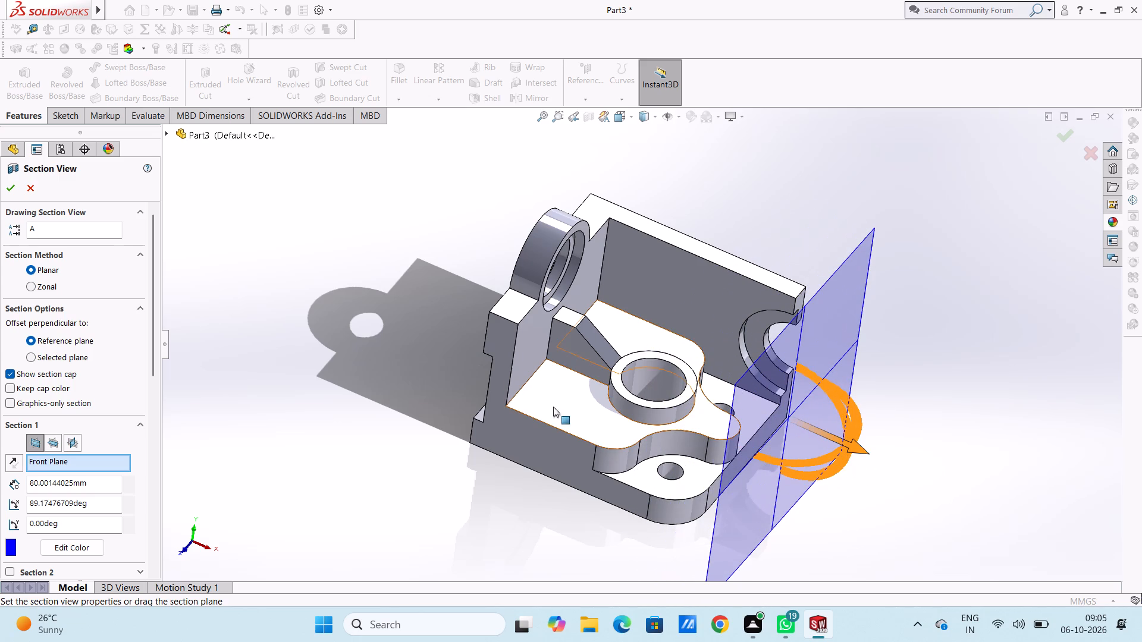
{"action": "left_click", "coordinate": [31, 188]}
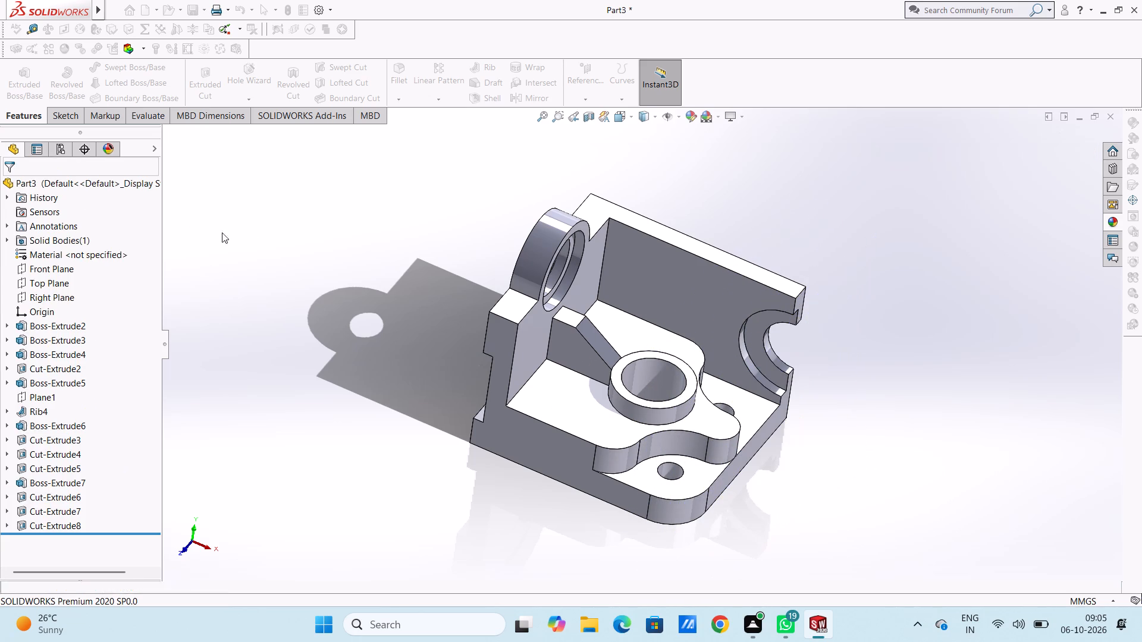
Examine the complete, unsectioned bracket from several angles and finish in the isometric view.
{"action": "scroll", "coordinate": [333, 282], "scroll_direction": "down", "scroll_amount": 1}
{"action": "middle_click_drag", "start_coordinate": [333, 282], "coordinate": [347, 276]}
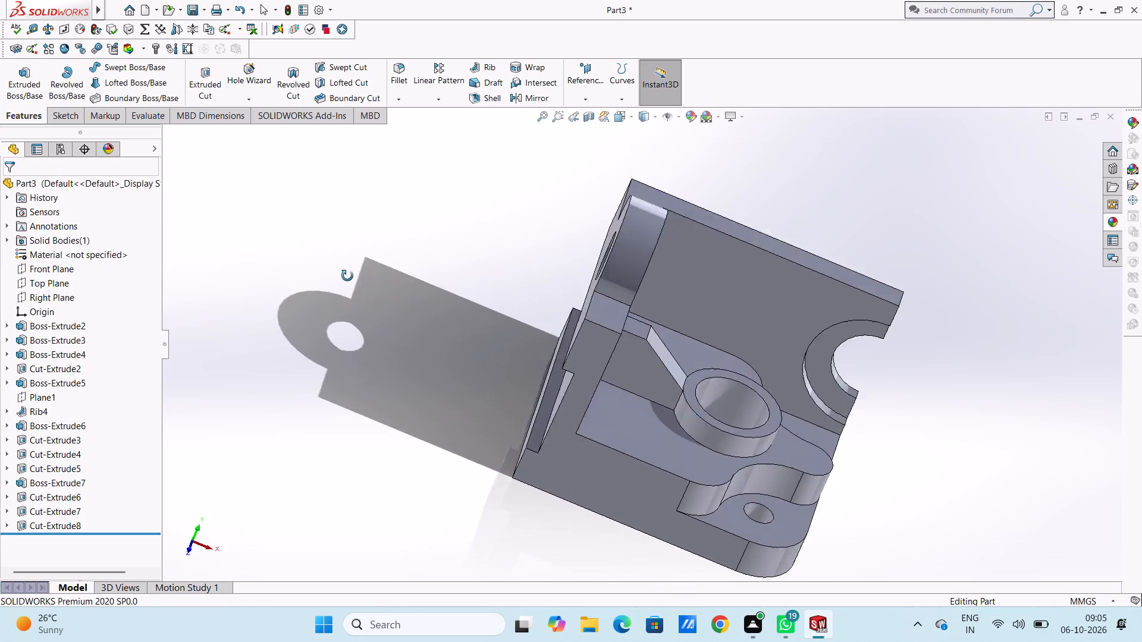
{"action": "middle_click_drag", "start_coordinate": [347, 276], "coordinate": [338, 274]}
{"action": "scroll", "coordinate": [338, 274], "scroll_direction": "up", "scroll_amount": 4}
{"action": "middle_click_drag", "start_coordinate": [476, 301], "coordinate": [457, 302]}
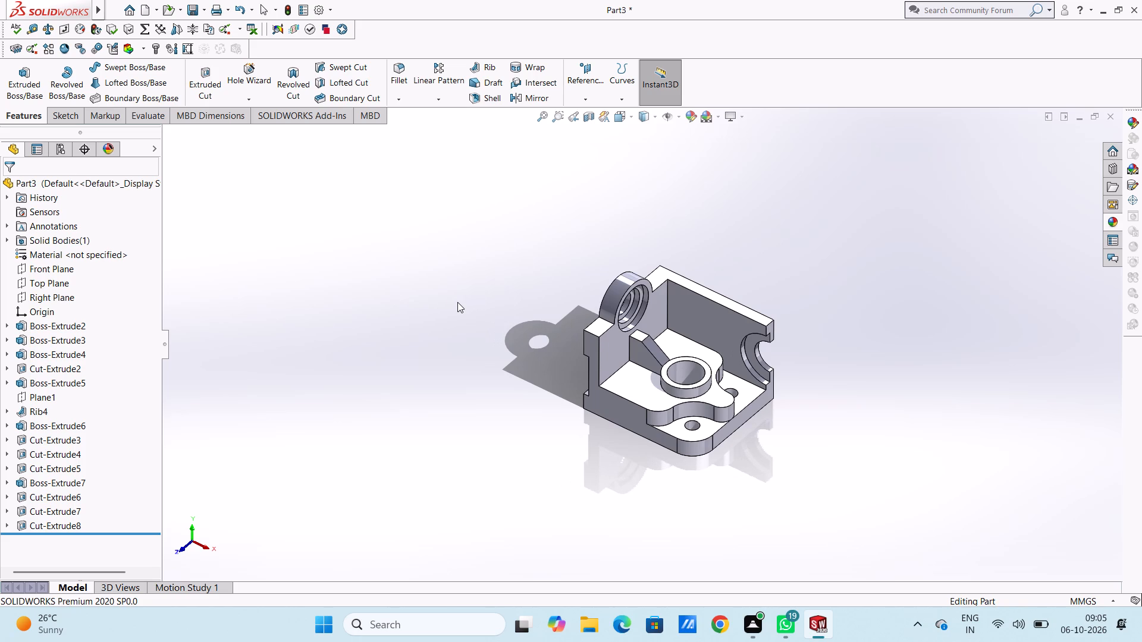
{"action": "middle_click_drag", "start_coordinate": [482, 270], "coordinate": [468, 271]}
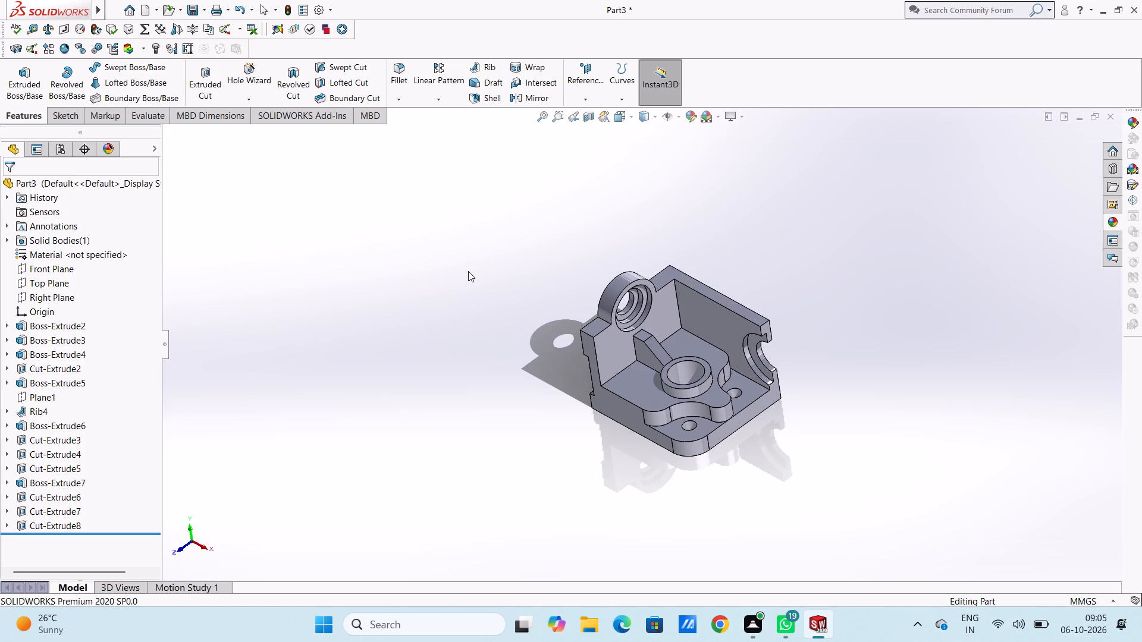
{"action": "key", "text": "Escape"}
{"action": "key", "text": "ctrl+7"}
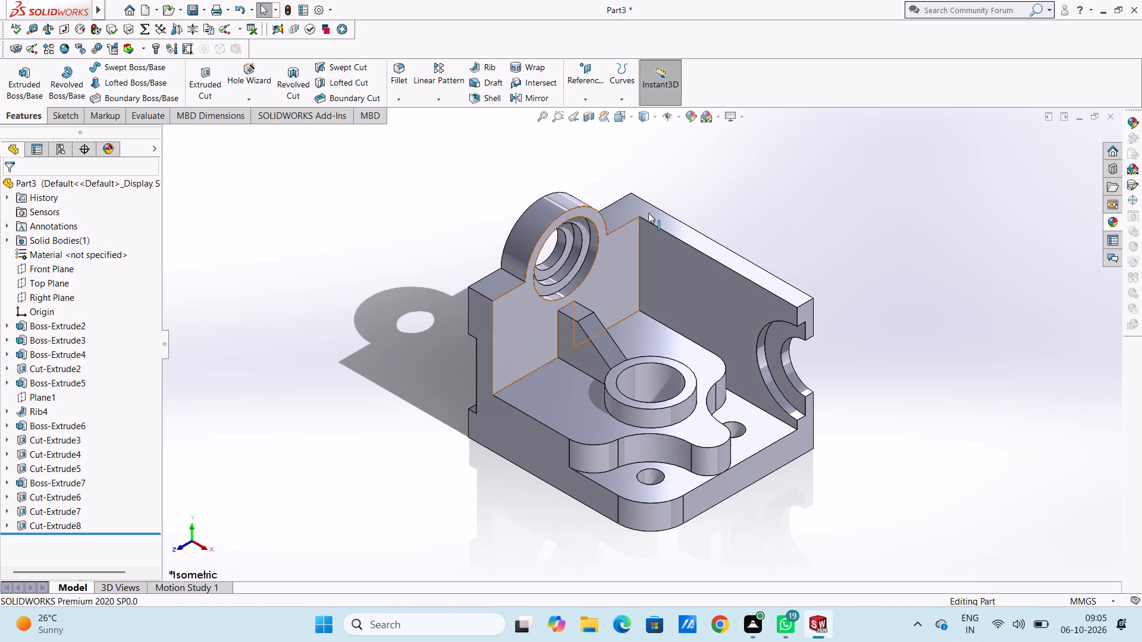
Try several green and cyan shades on the whole part and apply a light mint green.
{"action": "left_click", "coordinate": [691, 119]}
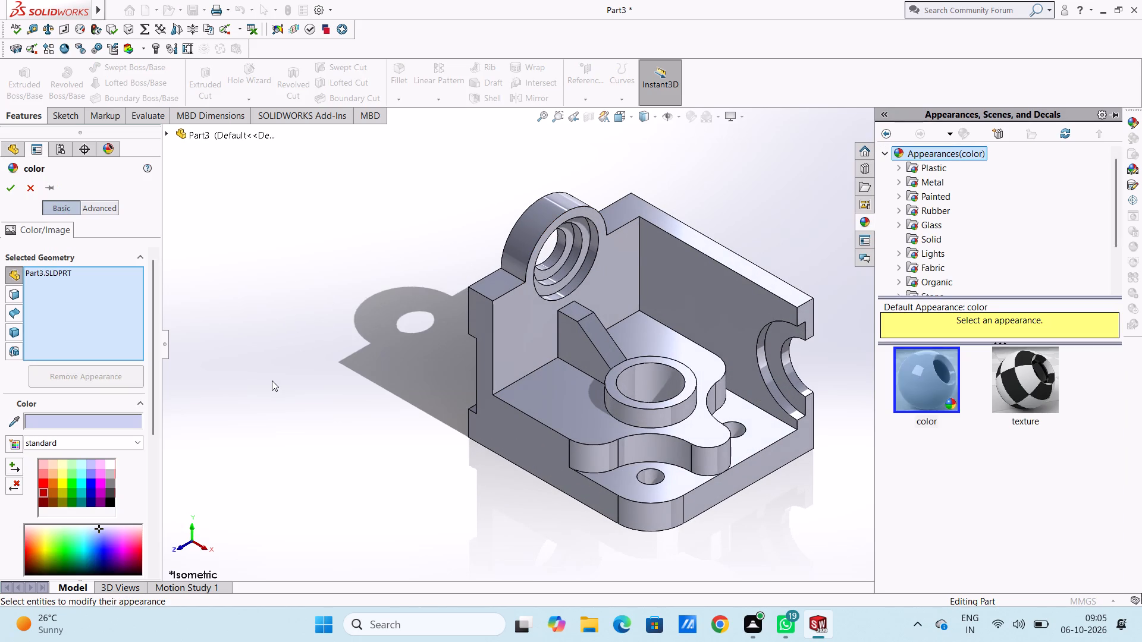
{"action": "left_click", "coordinate": [71, 471]}
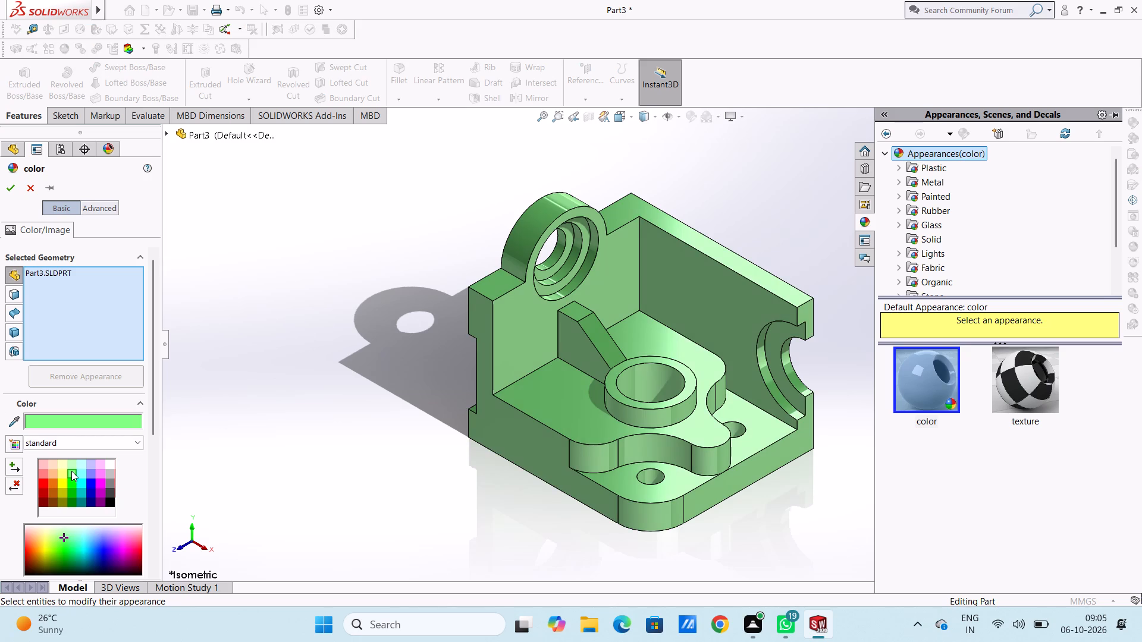
{"action": "left_click", "coordinate": [71, 466]}
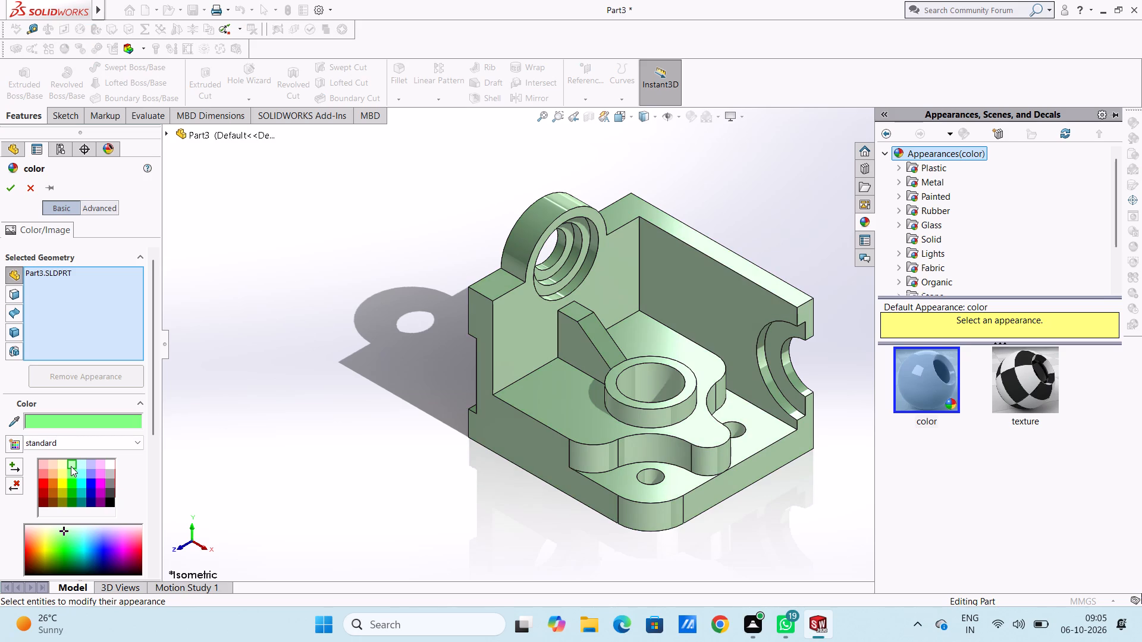
{"action": "left_click", "coordinate": [72, 420]}
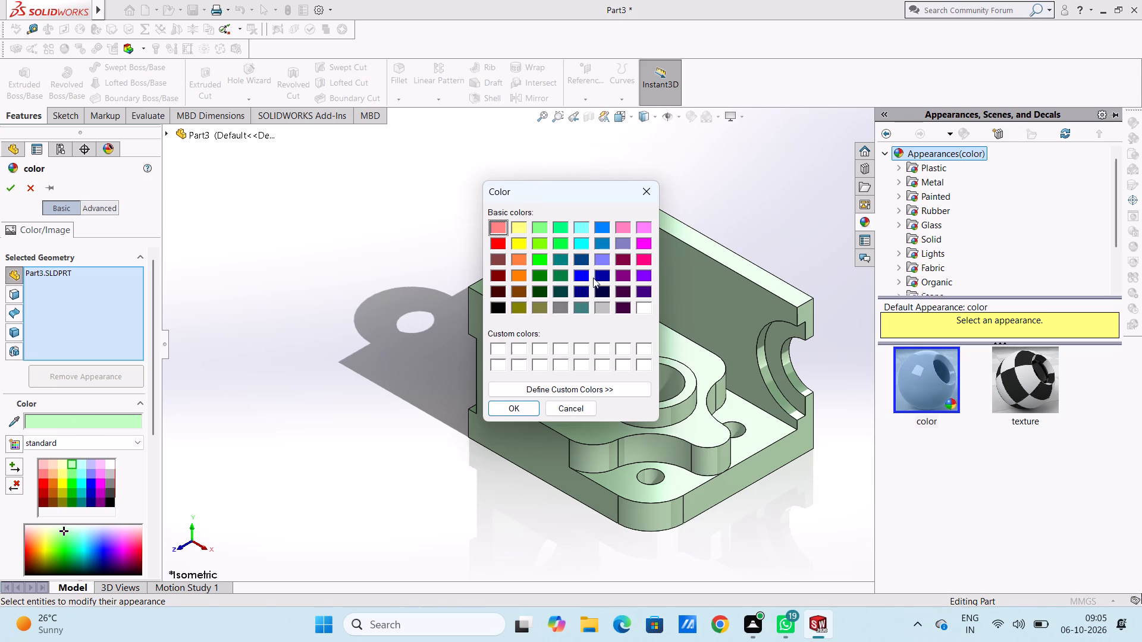
{"action": "left_click", "coordinate": [579, 228]}
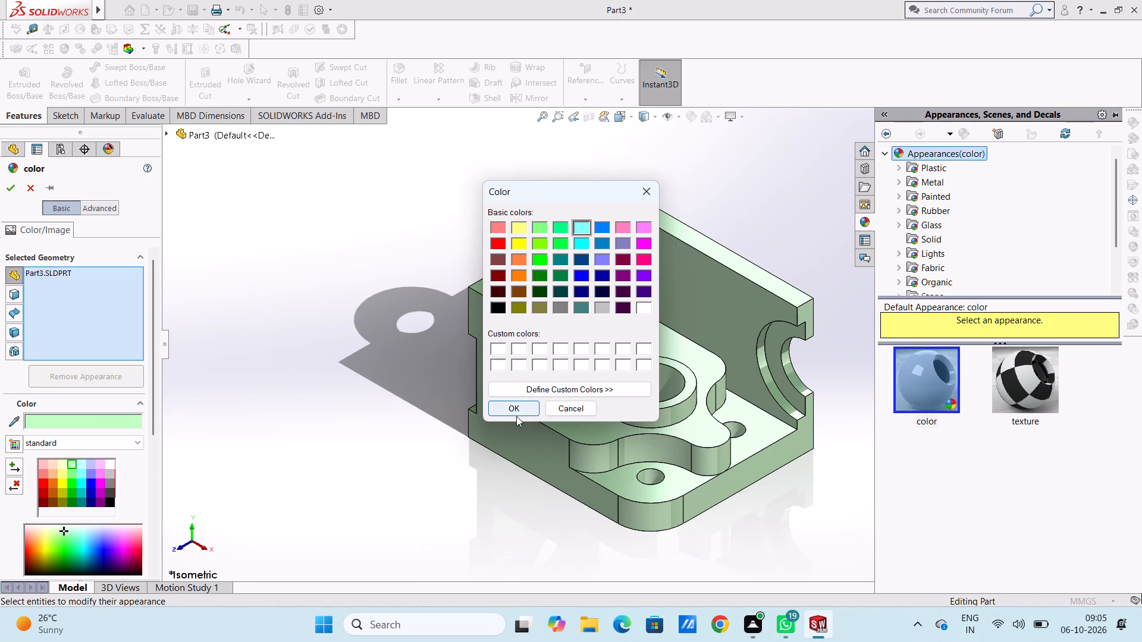
{"action": "left_click", "coordinate": [510, 410]}
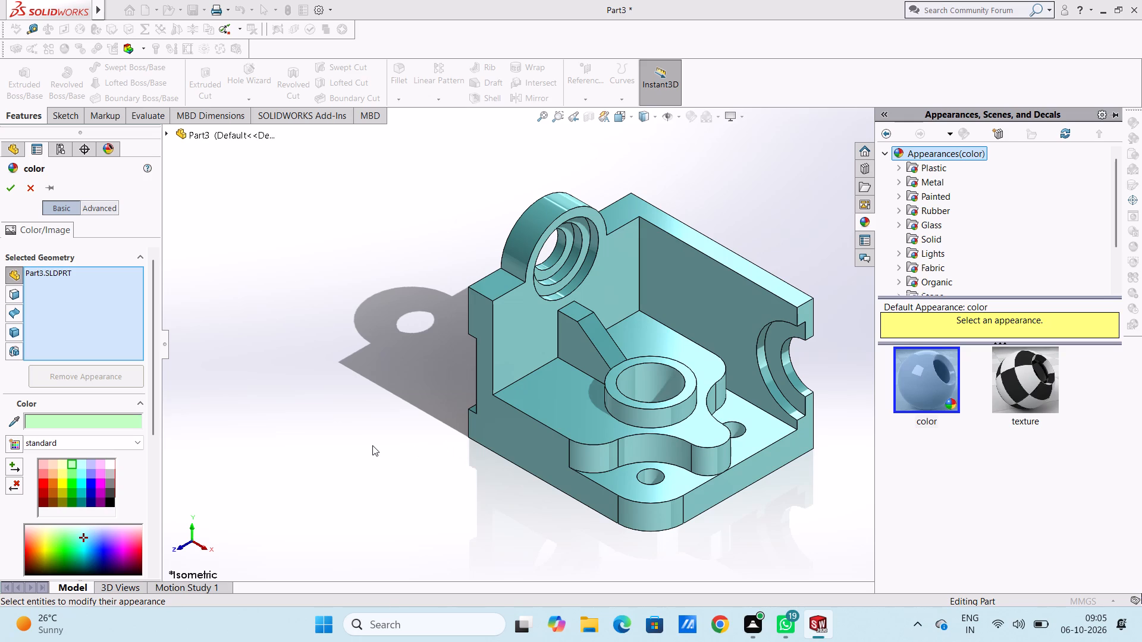
{"action": "left_click", "coordinate": [62, 540]}
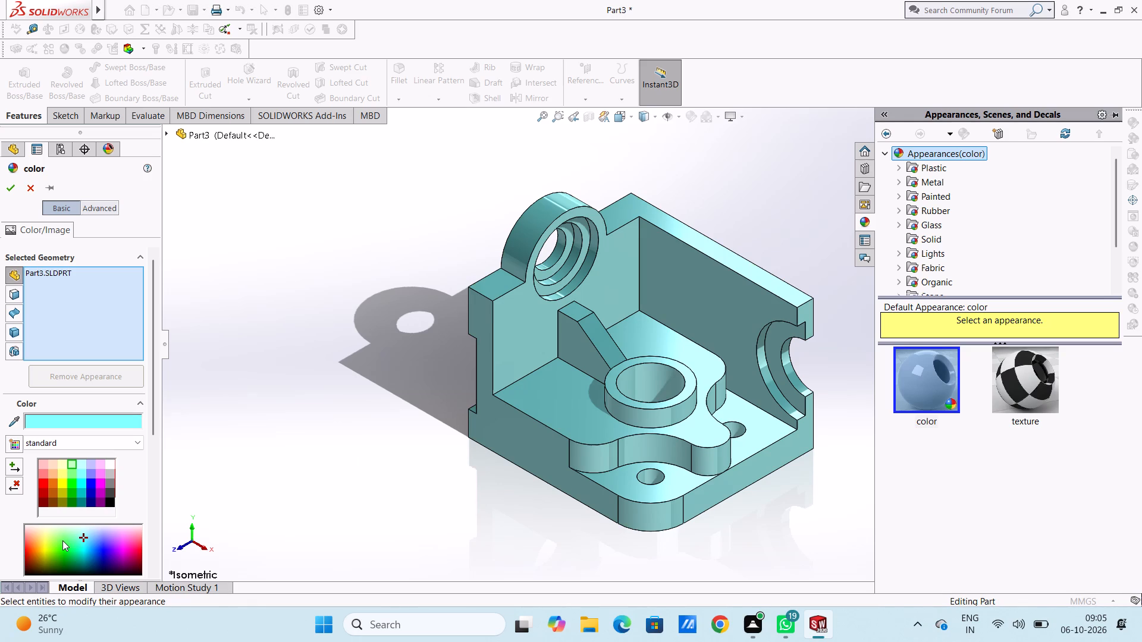
{"action": "left_click", "coordinate": [53, 543]}
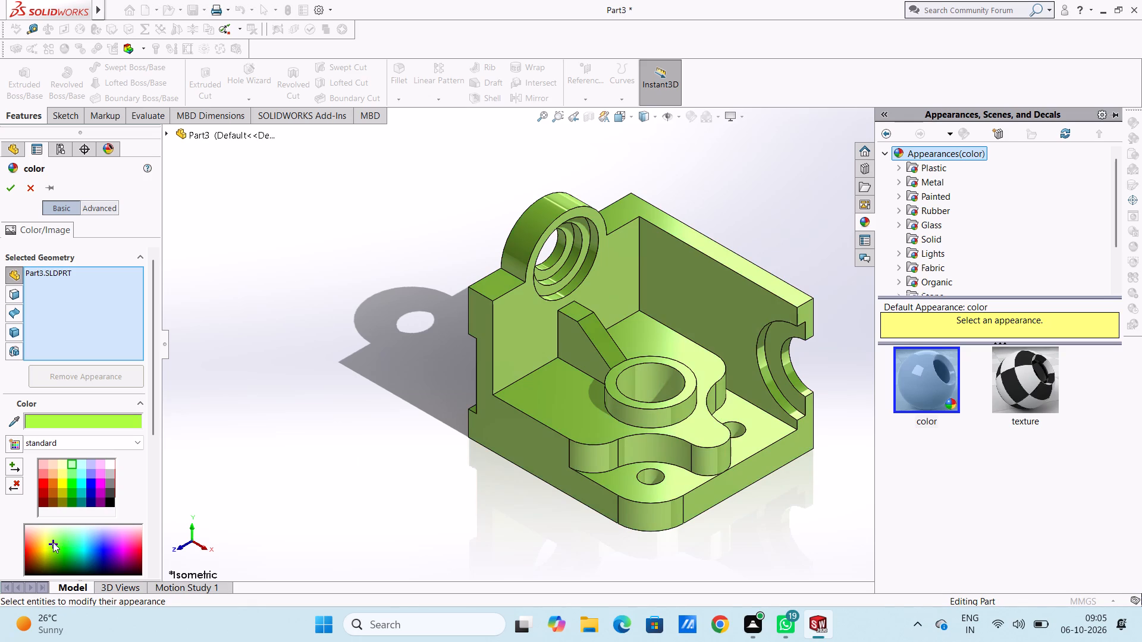
{"action": "left_click", "coordinate": [70, 534]}
{"action": "left_click", "coordinate": [70, 538]}
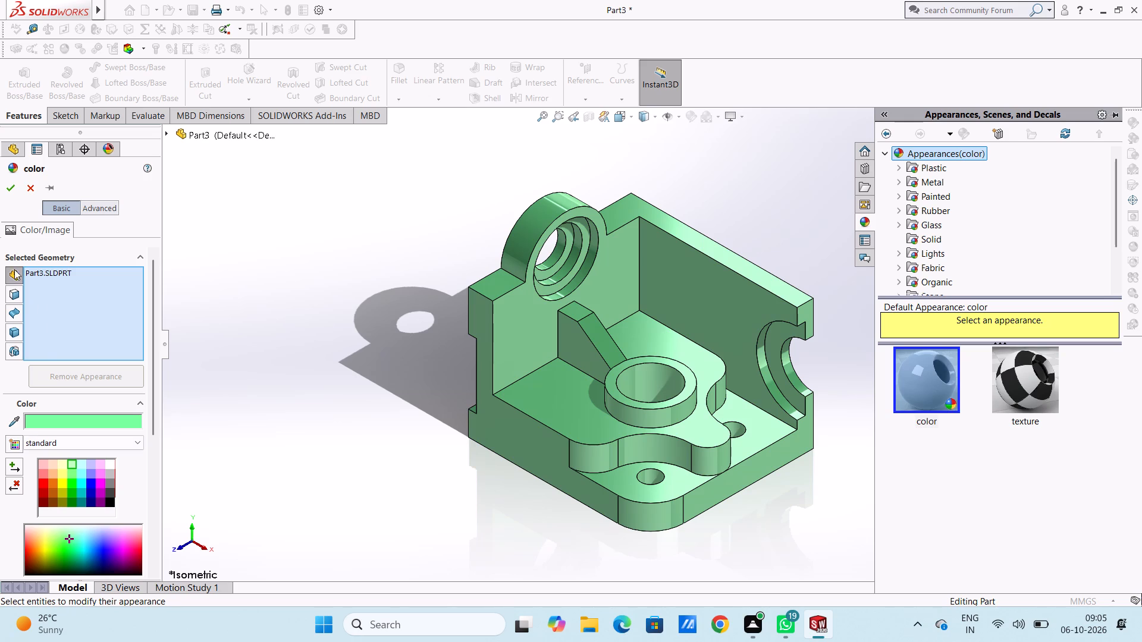
{"action": "left_click", "coordinate": [9, 184]}
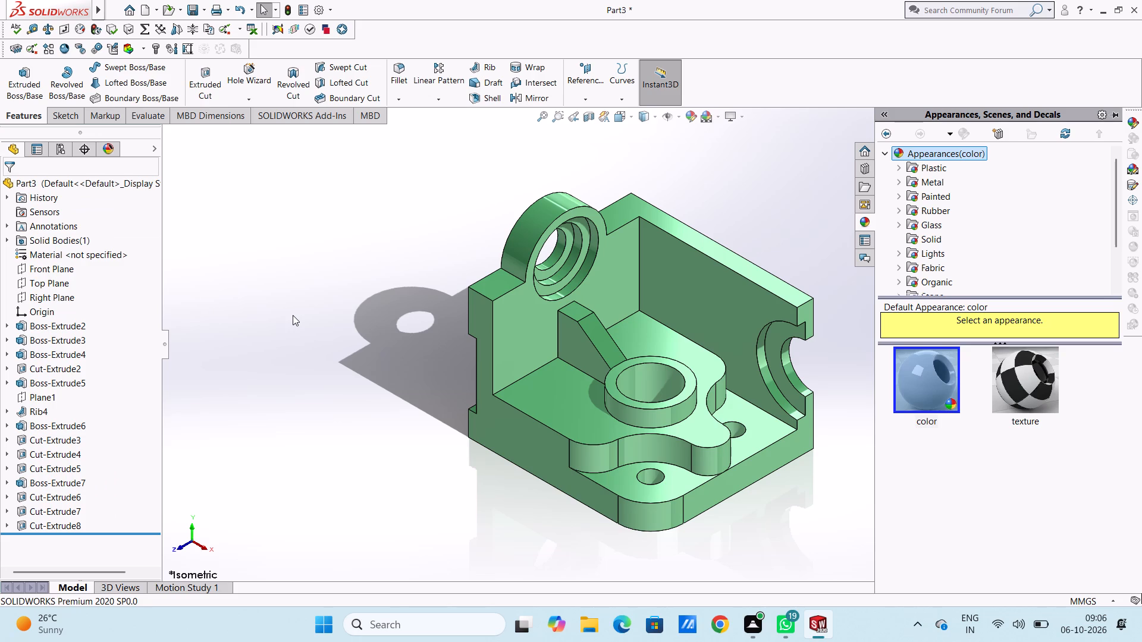
Apply a grey metal appearance to only the top face of the curved block surrounding the bored boss.
{"action": "scroll", "coordinate": [657, 366], "scroll_direction": "down", "scroll_amount": 2}
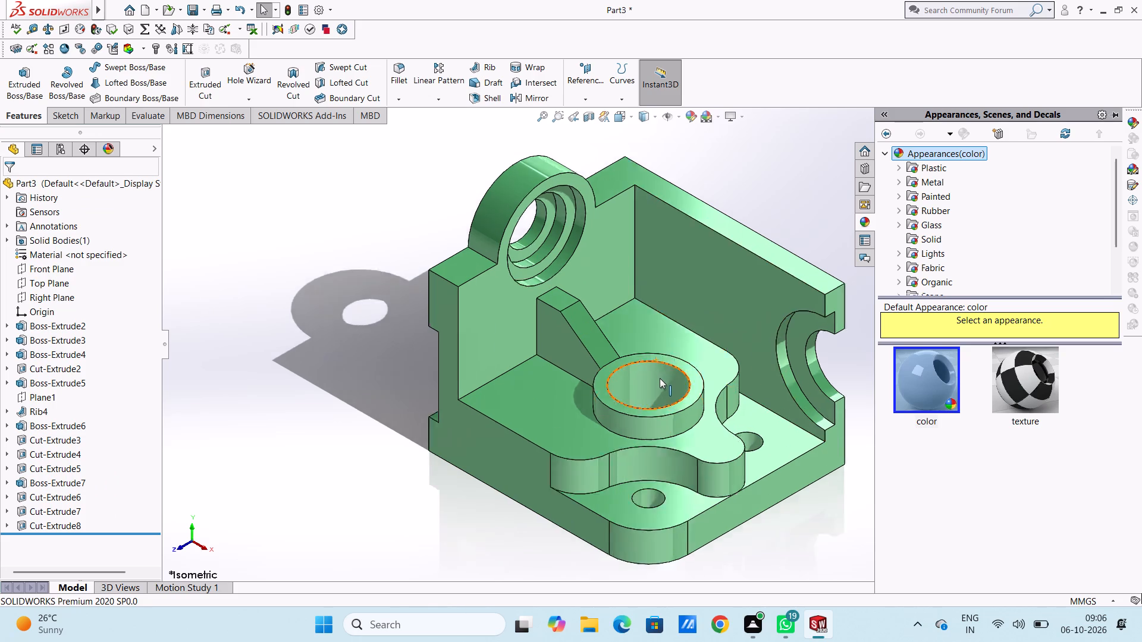
{"action": "scroll", "coordinate": [660, 378], "scroll_direction": "down", "scroll_amount": 3}
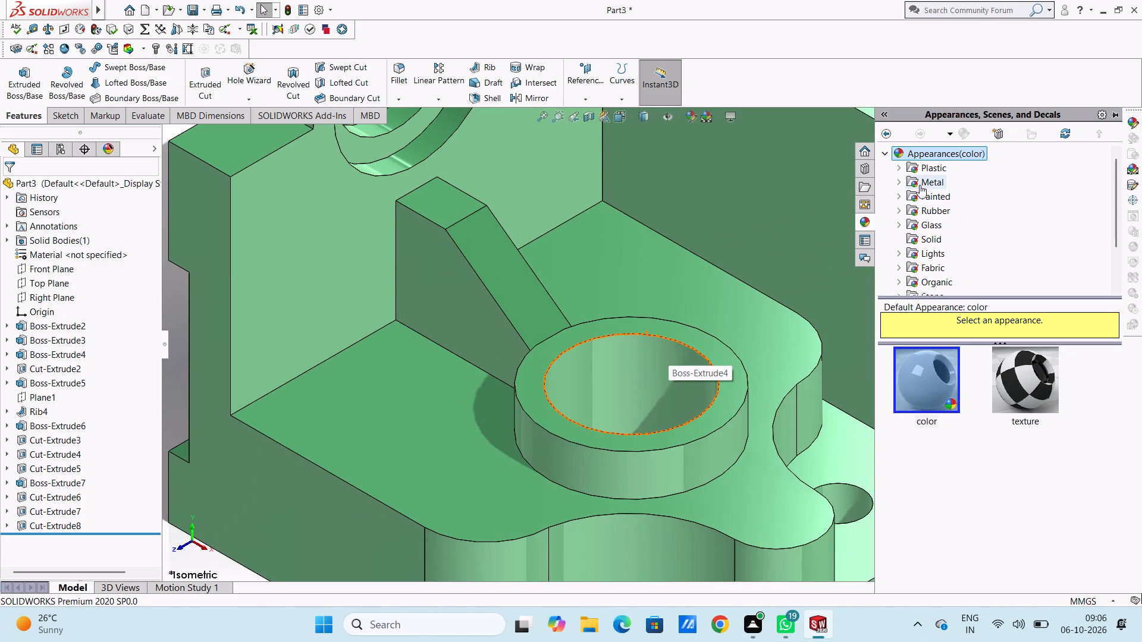
{"action": "left_click", "coordinate": [913, 176]}
{"action": "left_click_drag", "start_coordinate": [936, 386], "coordinate": [594, 391]}
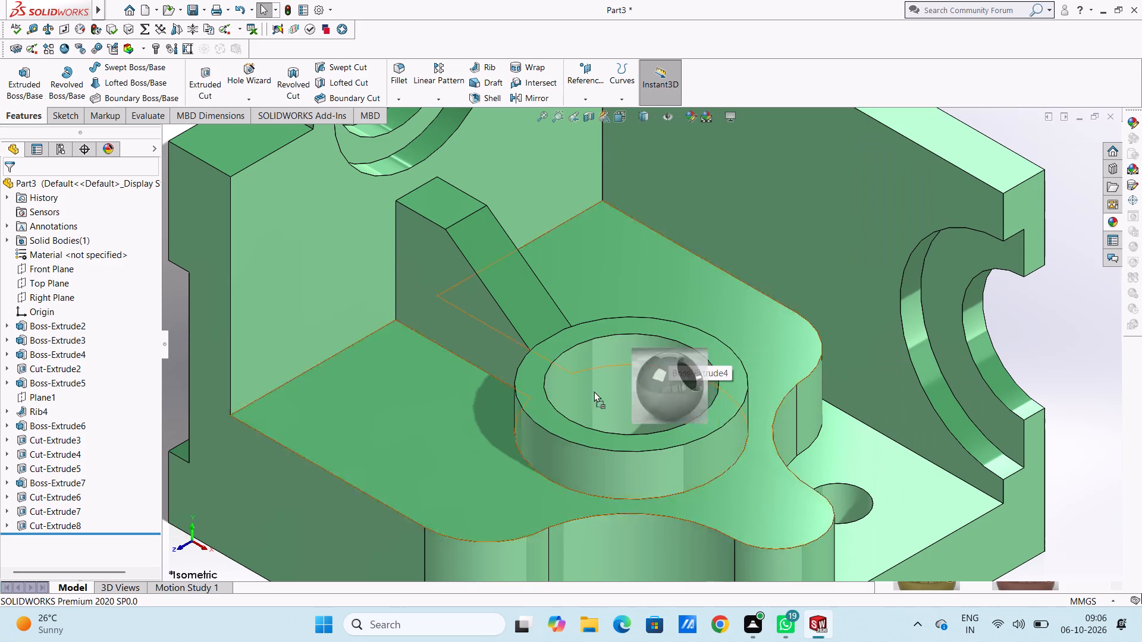
{"action": "left_click_drag", "start_coordinate": [594, 391], "coordinate": [421, 413]}
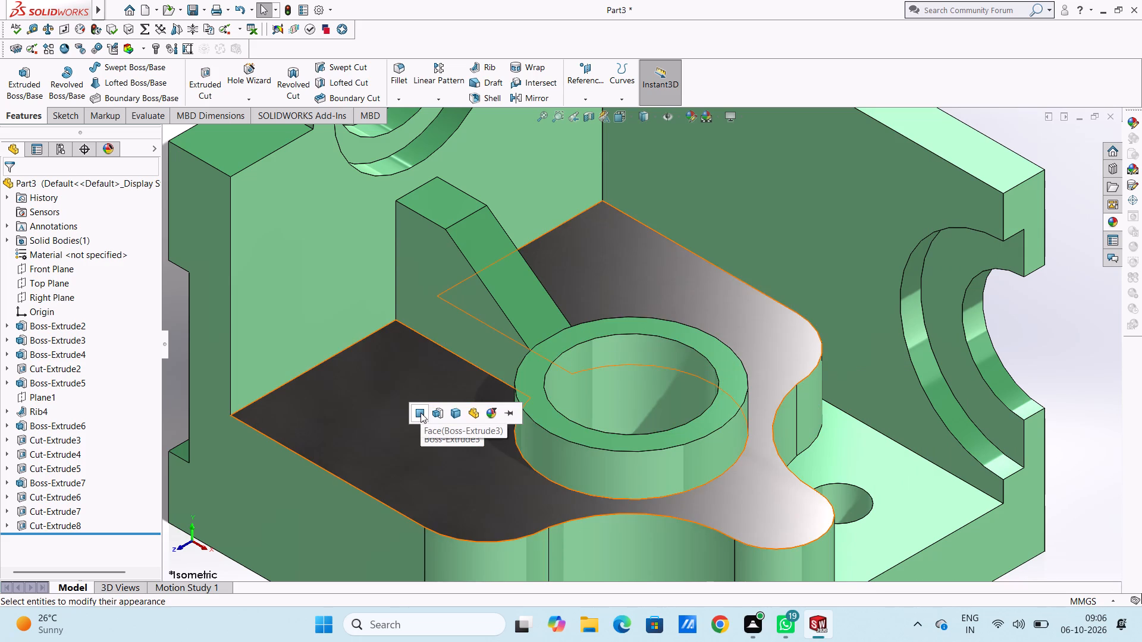
{"action": "left_click", "coordinate": [421, 413]}
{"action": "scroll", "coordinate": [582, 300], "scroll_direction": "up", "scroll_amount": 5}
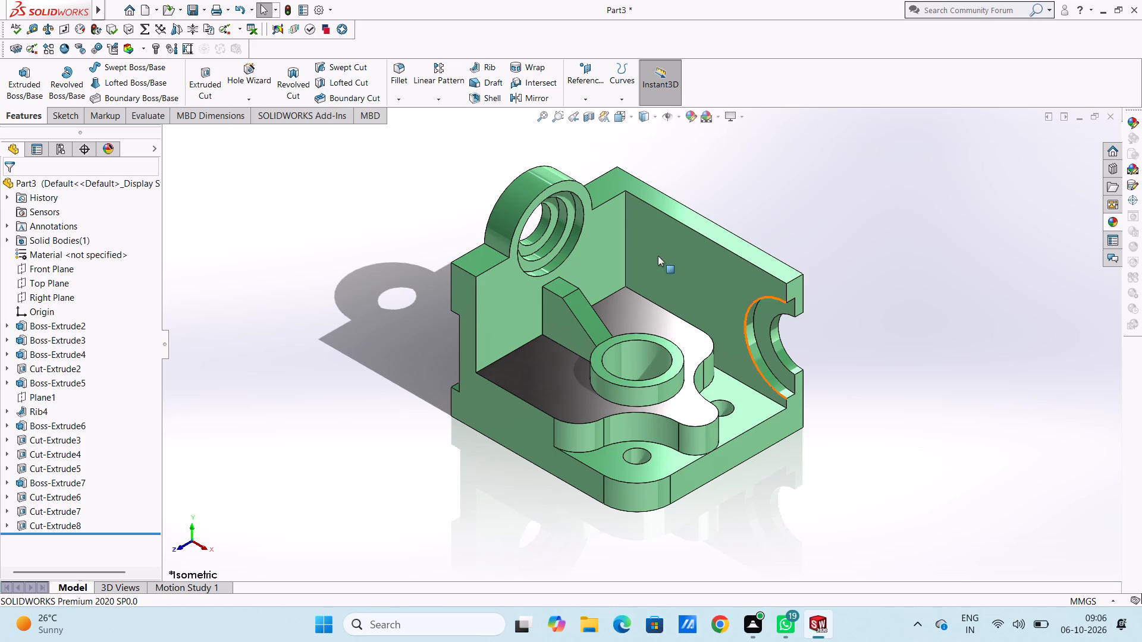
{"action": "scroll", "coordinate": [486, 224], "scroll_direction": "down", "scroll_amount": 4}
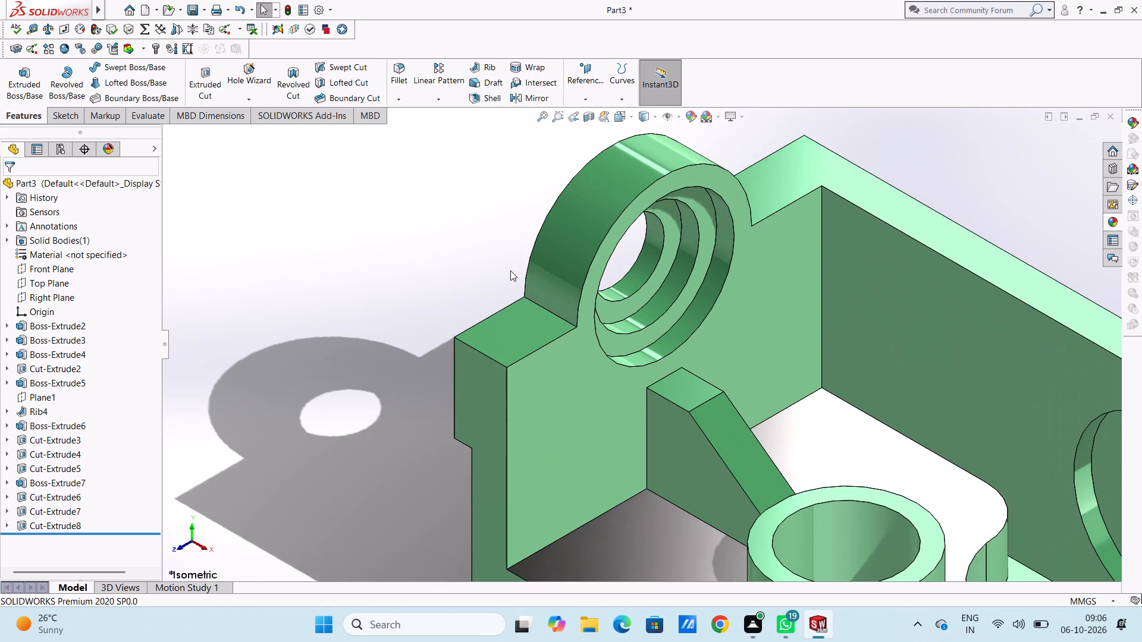
Apply the polished steel appearance to only the flat top shoulder face of the upright wall beside the bored ring.
{"action": "scroll", "coordinate": [510, 270], "scroll_direction": "down", "scroll_amount": 2}
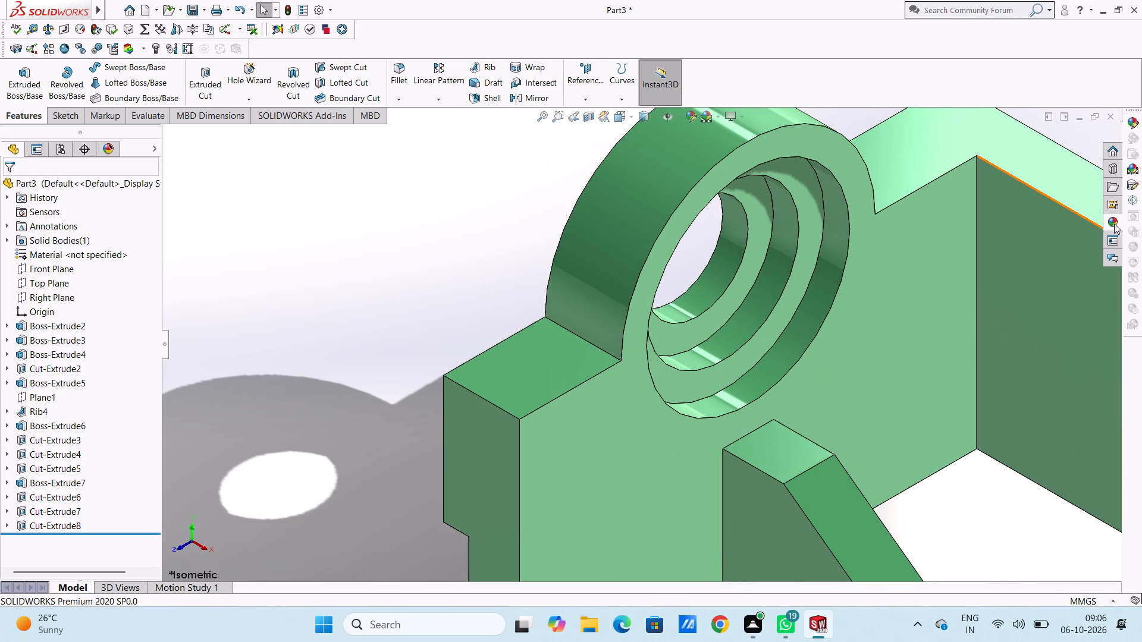
{"action": "left_click", "coordinate": [1114, 223]}
{"action": "left_click_drag", "start_coordinate": [943, 382], "coordinate": [747, 376]}
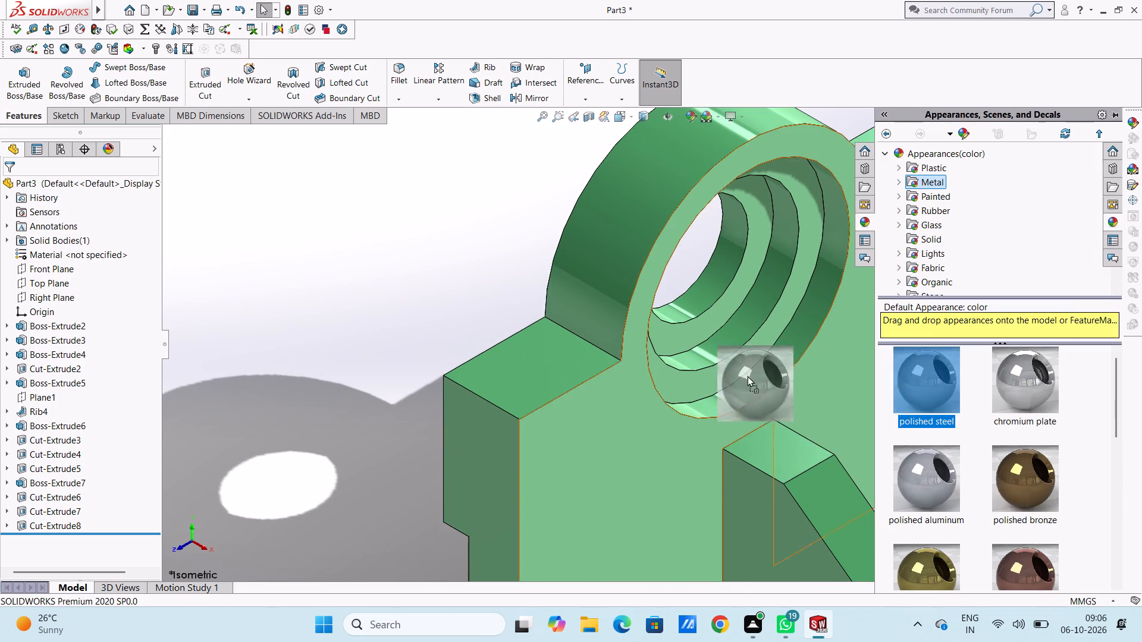
{"action": "left_click_drag", "start_coordinate": [747, 376], "coordinate": [566, 367]}
{"action": "left_click", "coordinate": [565, 367]}
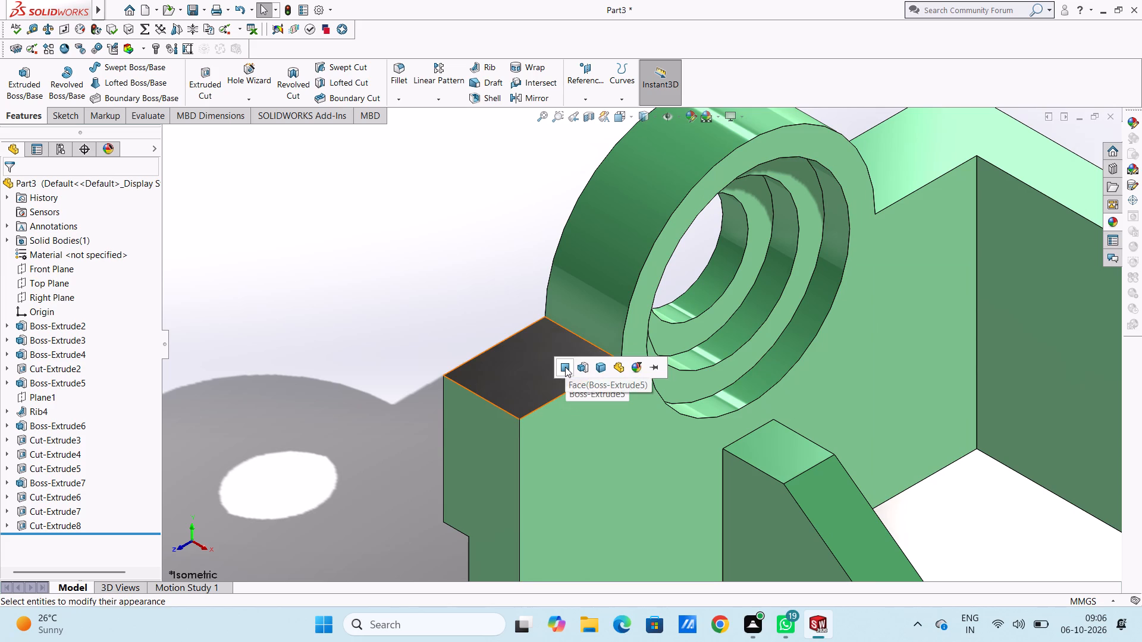
Apply the polished steel appearance to only the outer curved face of the bored ring.
{"action": "scroll", "coordinate": [655, 276], "scroll_direction": "up", "scroll_amount": 5}
{"action": "scroll", "coordinate": [650, 275], "scroll_direction": "down", "scroll_amount": 1}
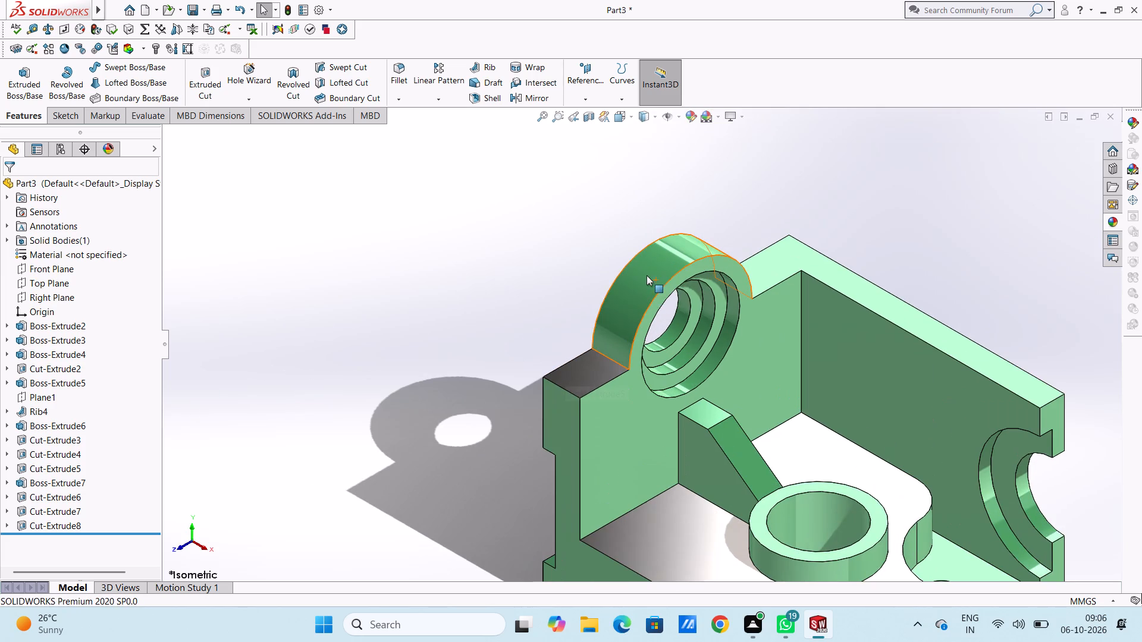
{"action": "left_click", "coordinate": [1115, 220]}
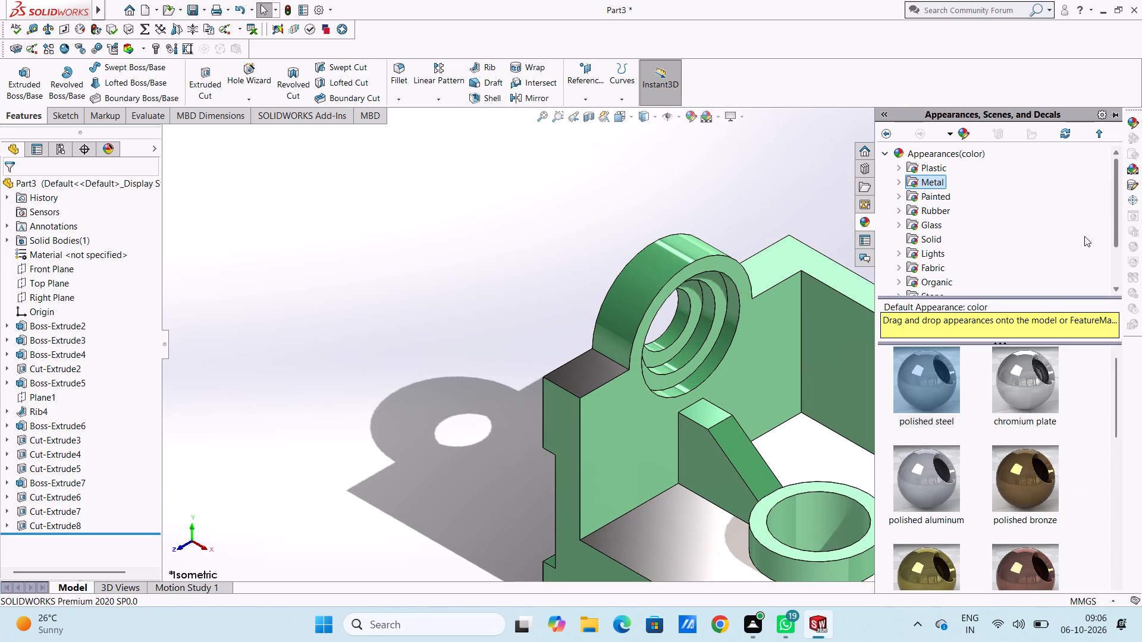
{"action": "left_click_drag", "start_coordinate": [936, 389], "coordinate": [733, 314]}
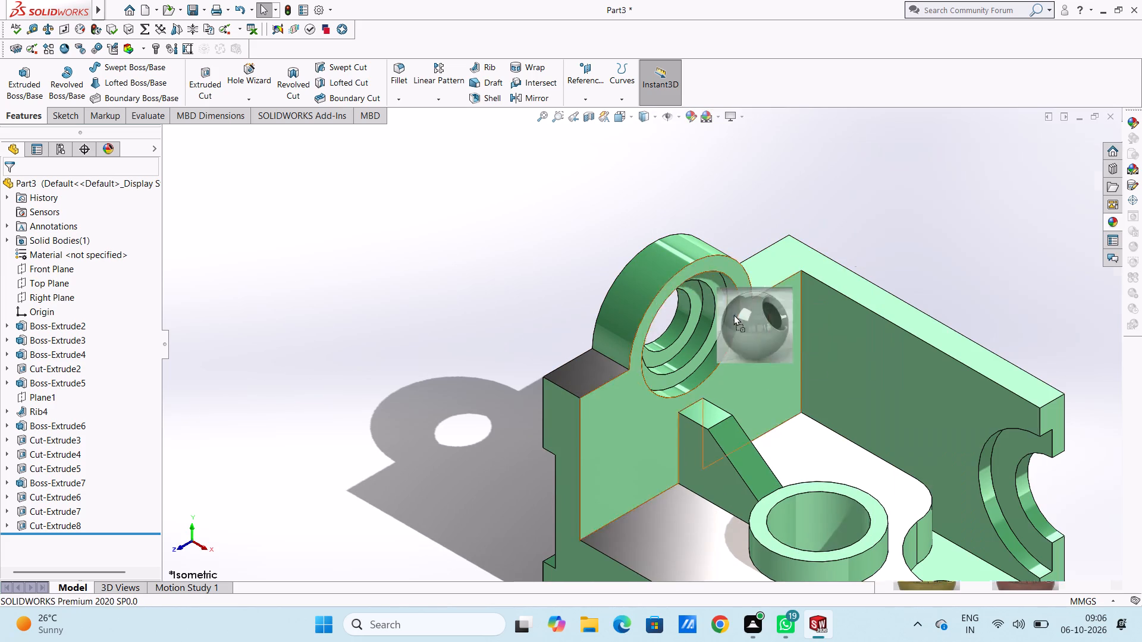
{"action": "left_click_drag", "start_coordinate": [733, 314], "coordinate": [647, 287]}
{"action": "left_click", "coordinate": [647, 287]}
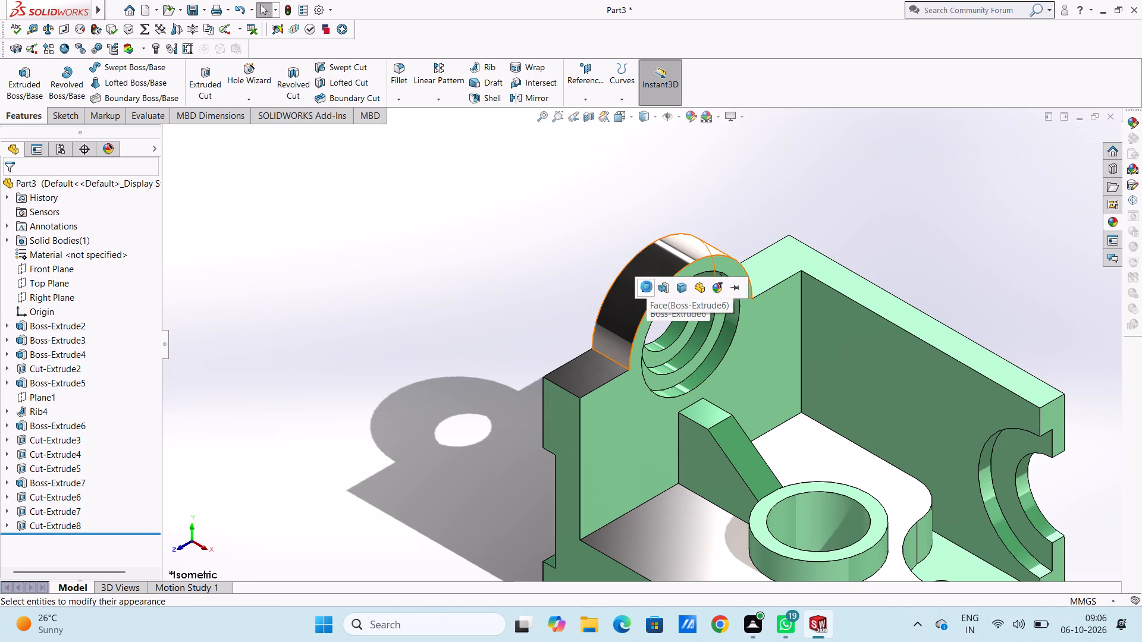
Apply the polished steel appearance to the L-shaped top face running along the two upright walls.
{"action": "left_click", "coordinate": [1113, 220]}
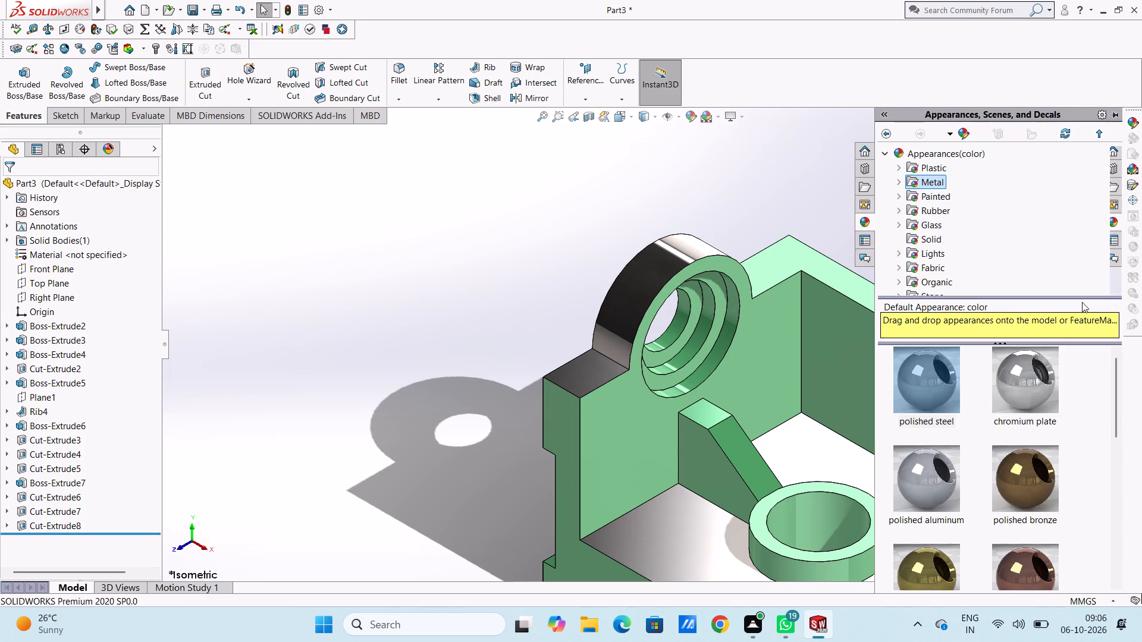
{"action": "left_click_drag", "start_coordinate": [924, 389], "coordinate": [805, 252]}
{"action": "left_click", "coordinate": [805, 252]}
Examine the bracket's steel-finished faces from several angles and distances, ending close to the rib.
{"action": "middle_click_drag", "start_coordinate": [890, 204], "coordinate": [816, 261]}
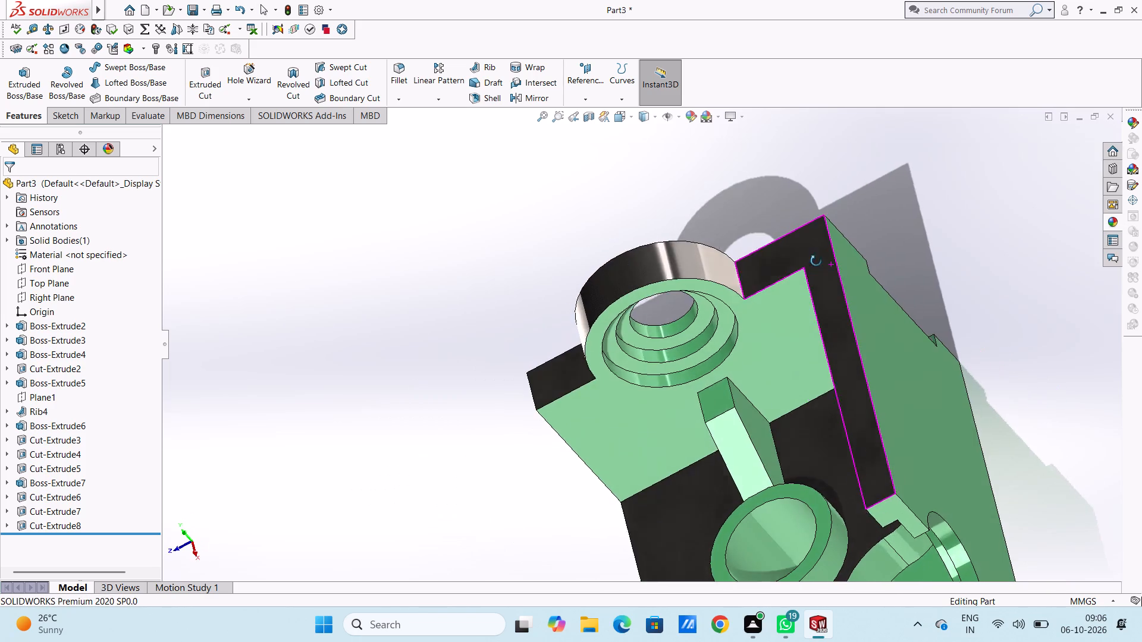
{"action": "middle_click_drag", "start_coordinate": [816, 261], "coordinate": [881, 212]}
{"action": "scroll", "coordinate": [922, 269], "scroll_direction": "up", "scroll_amount": 4}
{"action": "middle_click_drag", "start_coordinate": [898, 290], "coordinate": [926, 218]}
{"action": "scroll", "coordinate": [911, 287], "scroll_direction": "up", "scroll_amount": 1}
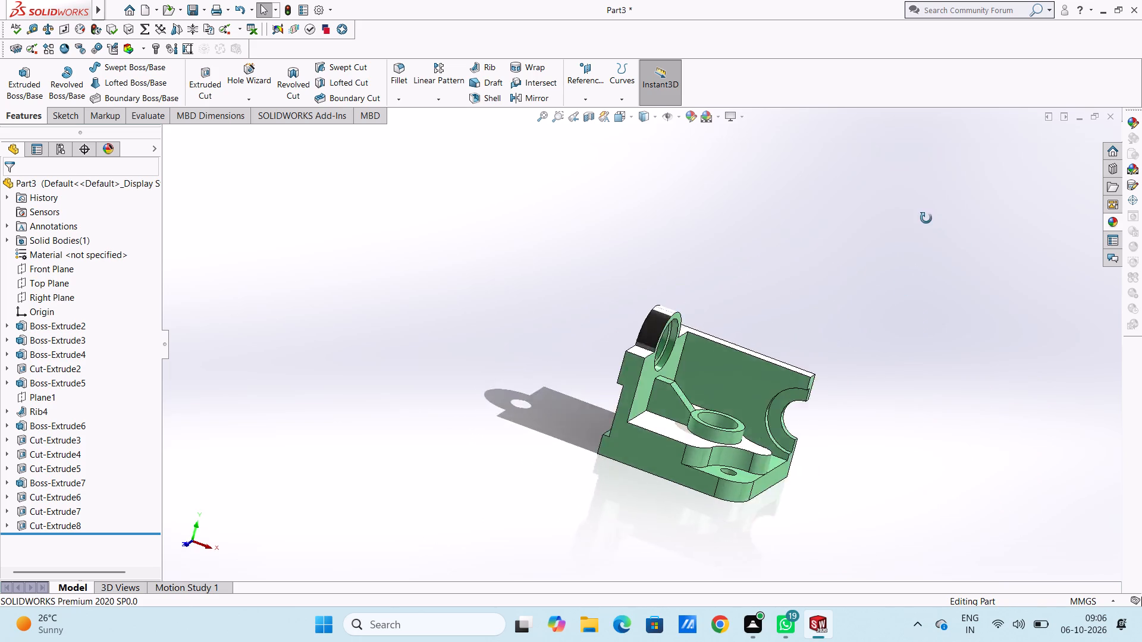
{"action": "middle_click_drag", "start_coordinate": [926, 218], "coordinate": [906, 237]}
{"action": "middle_click_drag", "start_coordinate": [906, 237], "coordinate": [926, 238]}
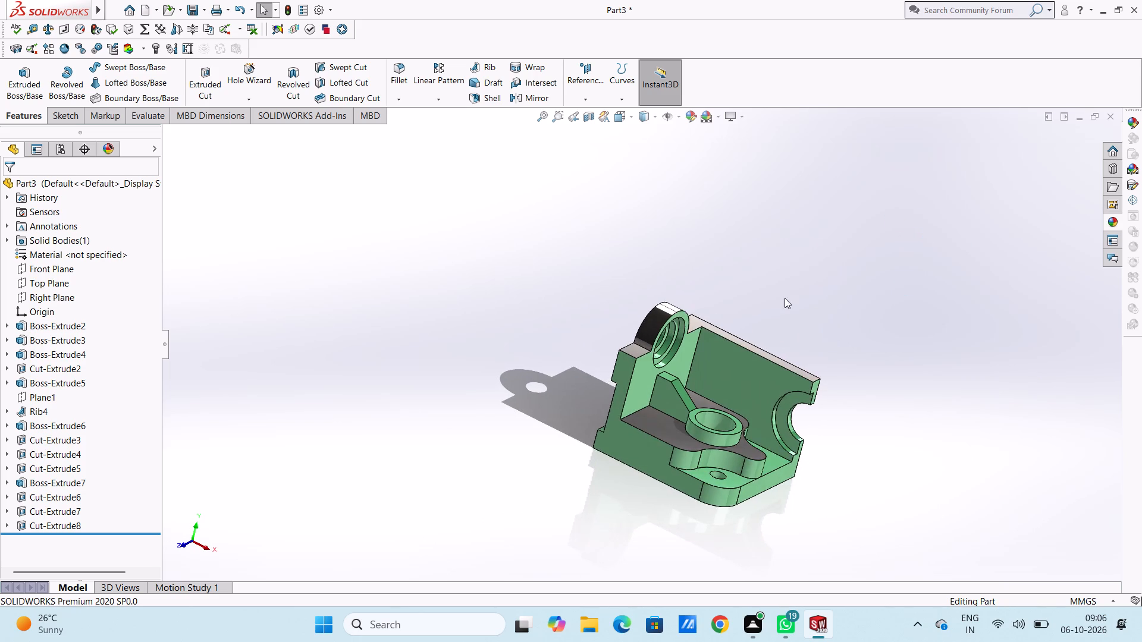
{"action": "scroll", "coordinate": [704, 319], "scroll_direction": "down", "scroll_amount": 1}
{"action": "scroll", "coordinate": [657, 405], "scroll_direction": "down", "scroll_amount": 5}
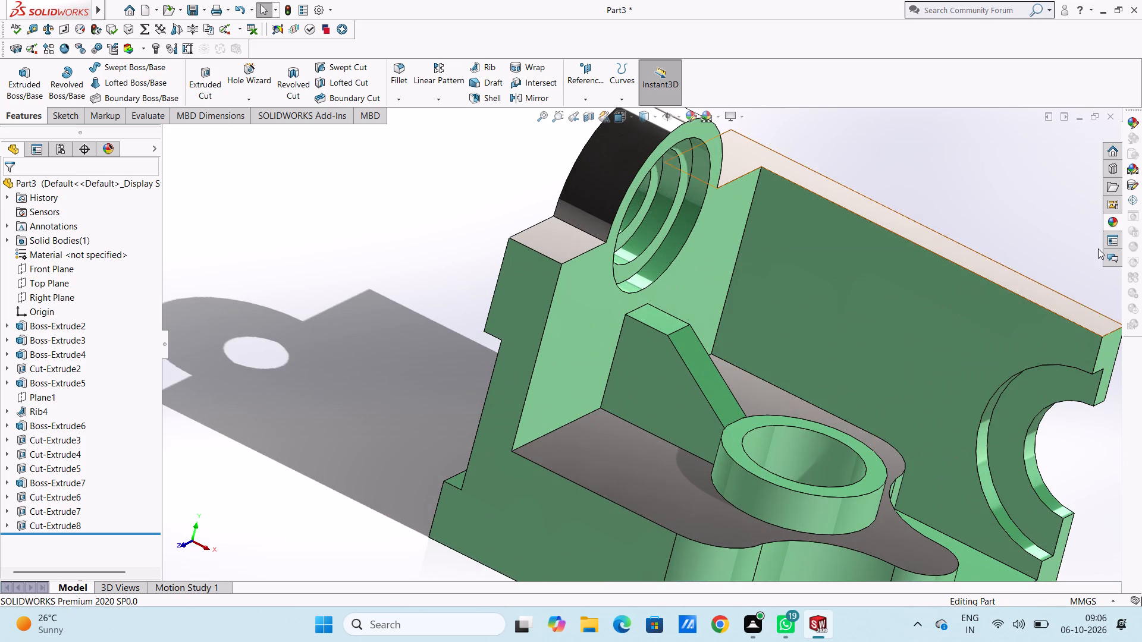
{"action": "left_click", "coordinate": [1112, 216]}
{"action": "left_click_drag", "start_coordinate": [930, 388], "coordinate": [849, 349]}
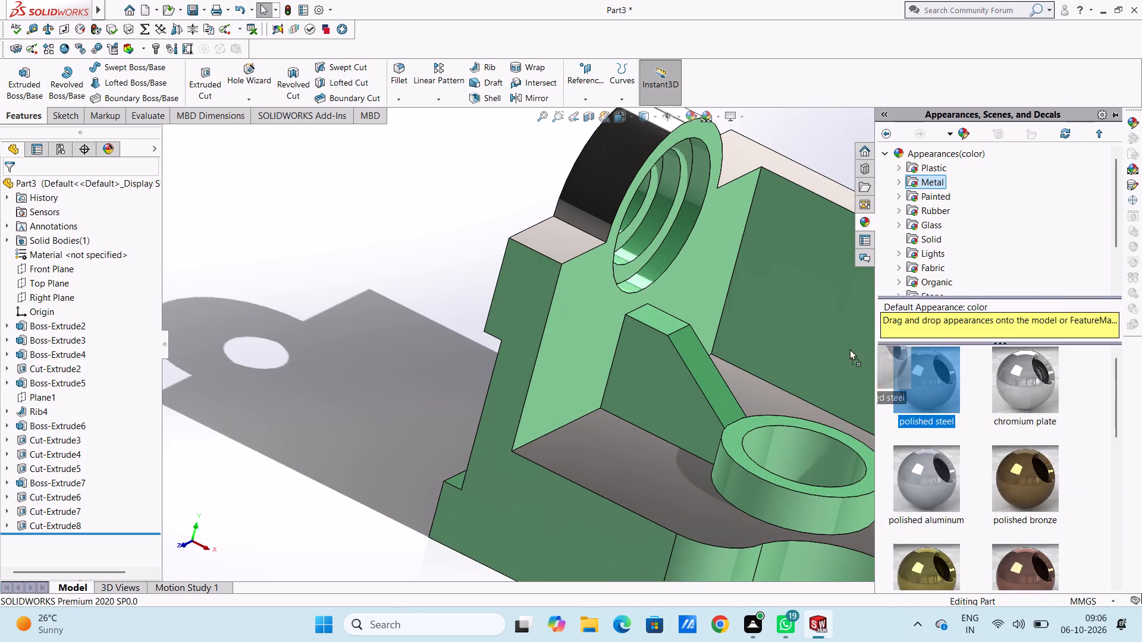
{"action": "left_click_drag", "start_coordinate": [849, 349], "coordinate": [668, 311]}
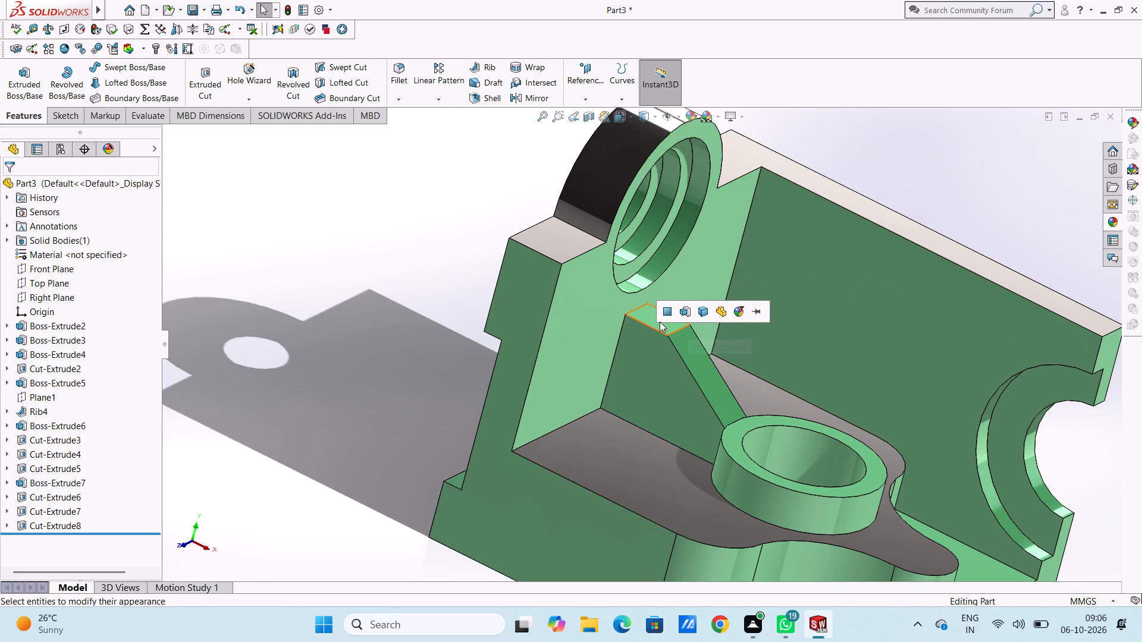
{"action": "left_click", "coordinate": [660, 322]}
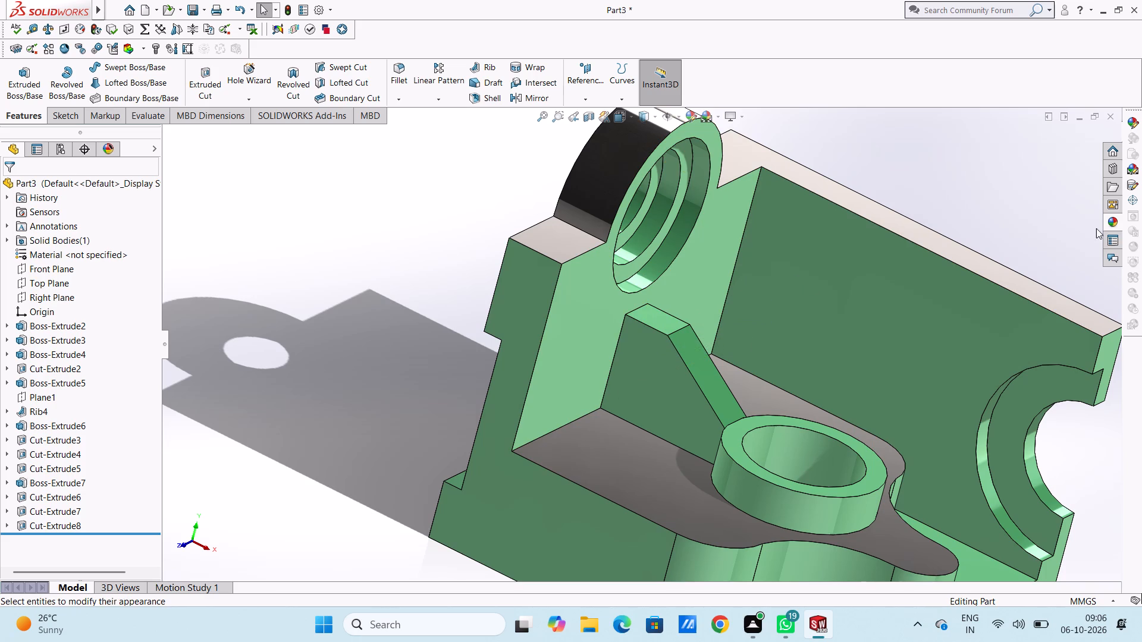
Apply the polished steel appearance to the rib's flat top face and its sloped face.
{"action": "scroll", "coordinate": [603, 322], "scroll_direction": "down", "scroll_amount": 6}
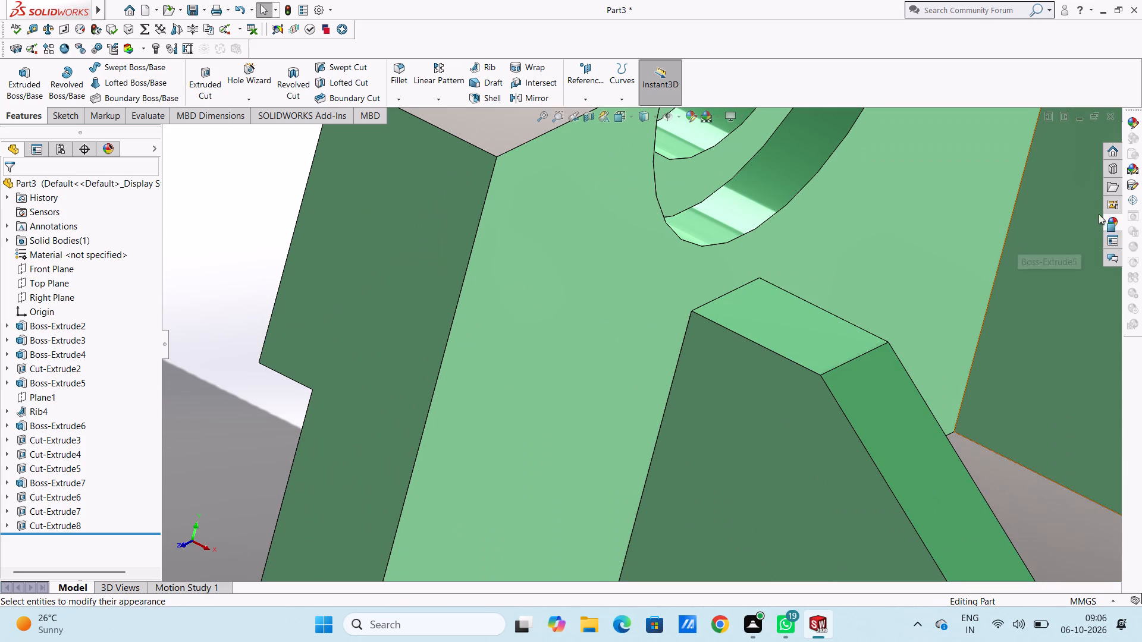
{"action": "left_click", "coordinate": [1112, 223]}
{"action": "left_click_drag", "start_coordinate": [919, 379], "coordinate": [815, 337]}
{"action": "left_click", "coordinate": [815, 337]}
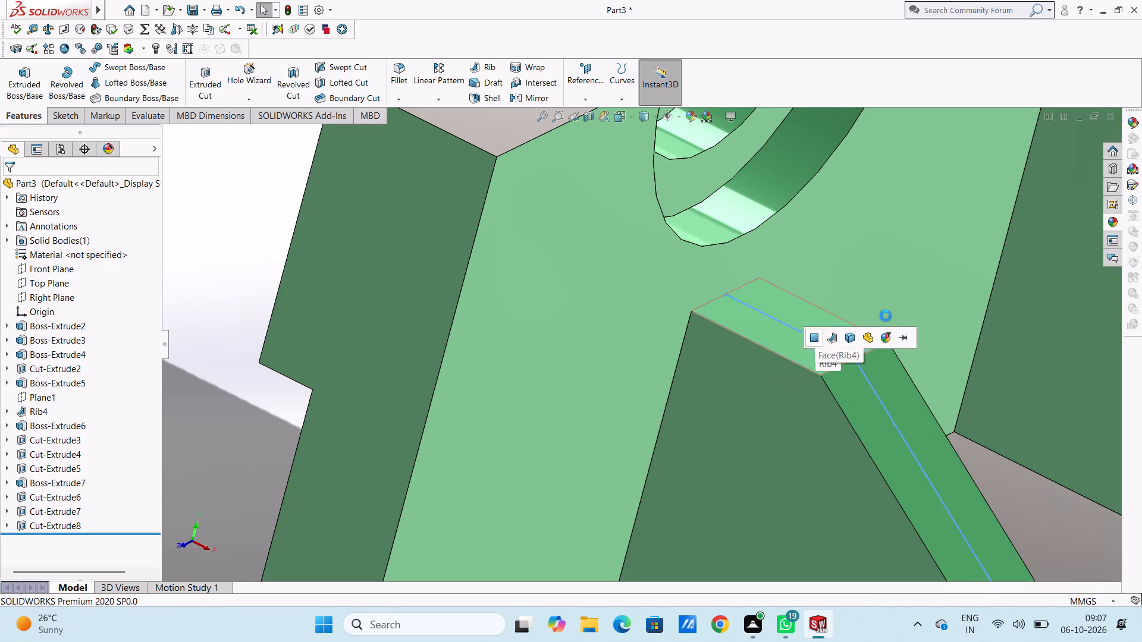
{"action": "left_click", "coordinate": [1110, 222]}
{"action": "left_click_drag", "start_coordinate": [933, 383], "coordinate": [892, 397]}
{"action": "left_click", "coordinate": [892, 397]}
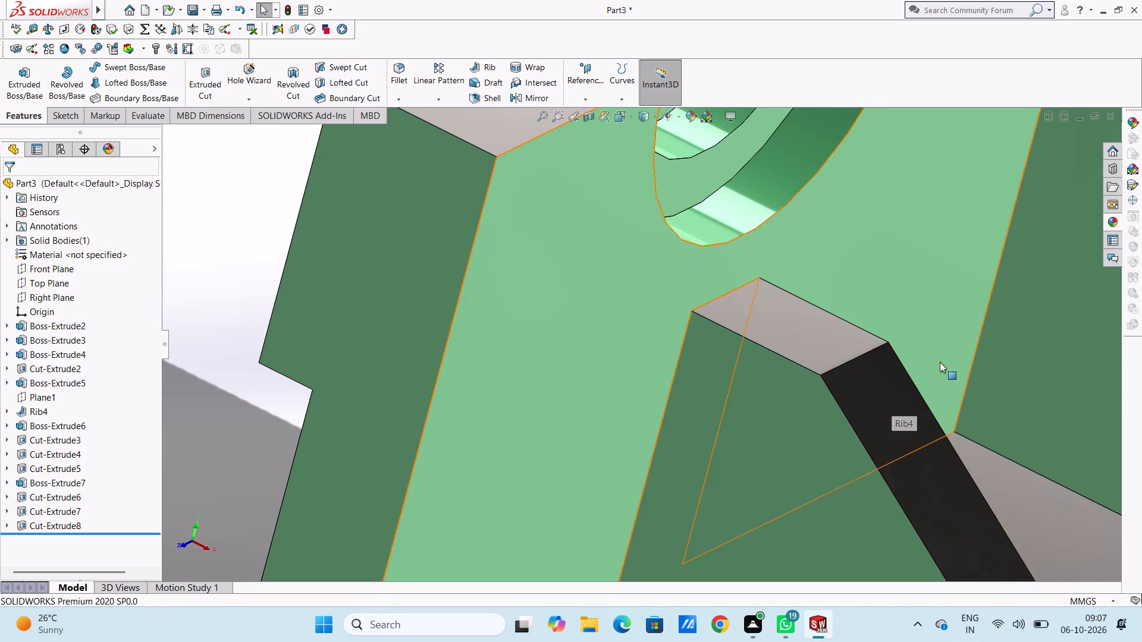
Apply the polished steel appearance to the base plate's top face around the hole at the rounded front corner.
{"action": "scroll", "coordinate": [936, 361], "scroll_direction": "up", "scroll_amount": 10}
{"action": "left_click", "coordinate": [974, 248]}
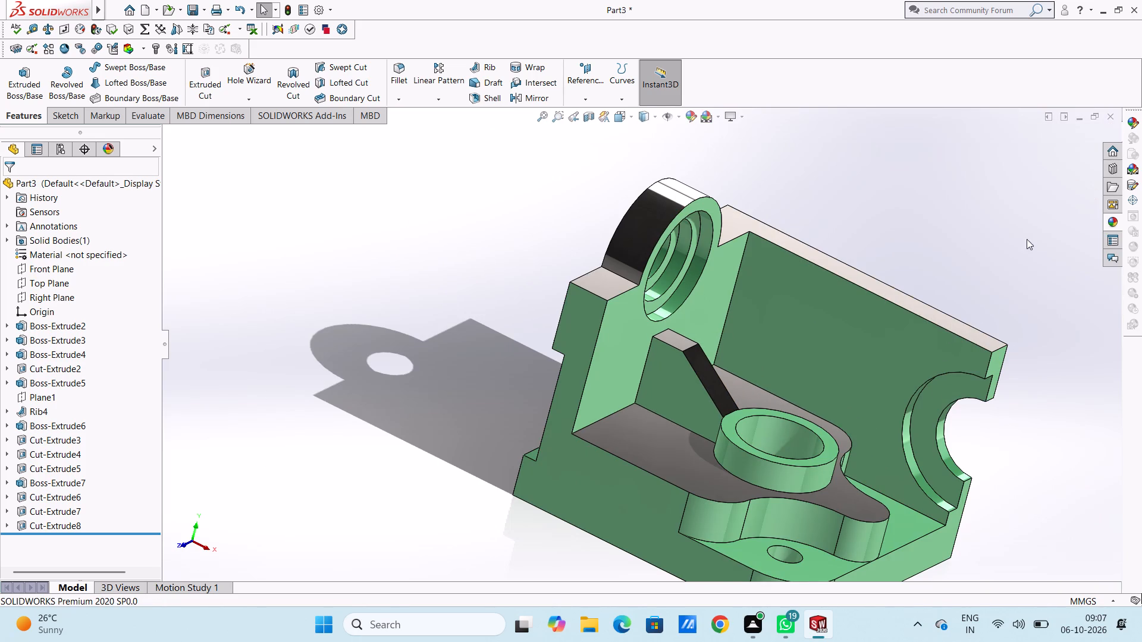
{"action": "middle_click_drag", "start_coordinate": [1022, 241], "coordinate": [983, 255]}
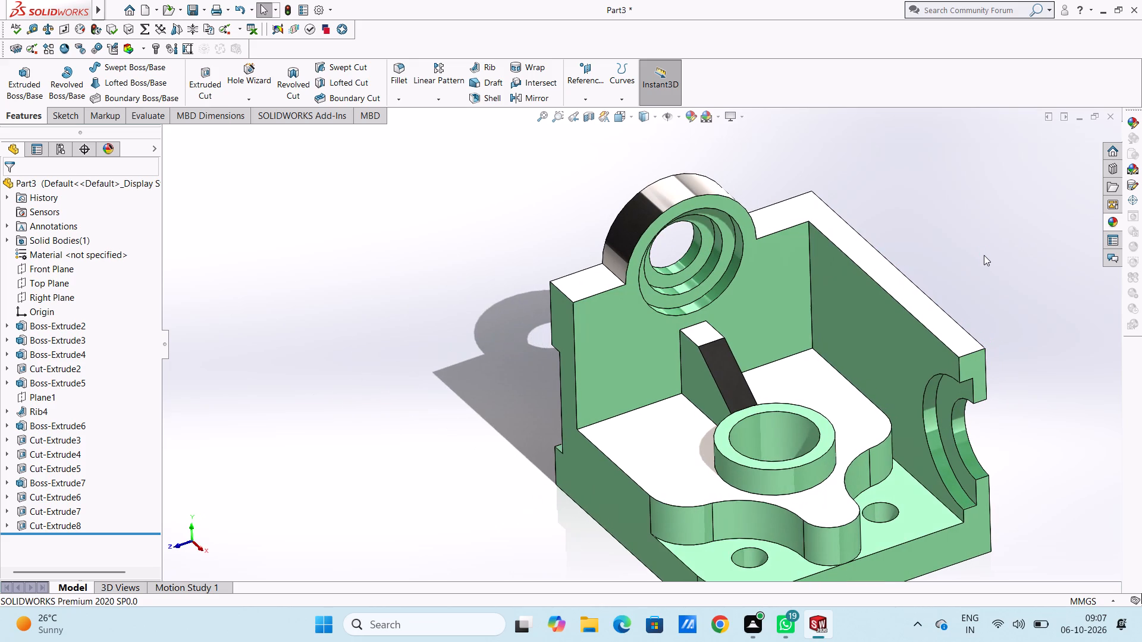
{"action": "key", "text": "Escape"}
{"action": "key", "text": "ctrl+7"}
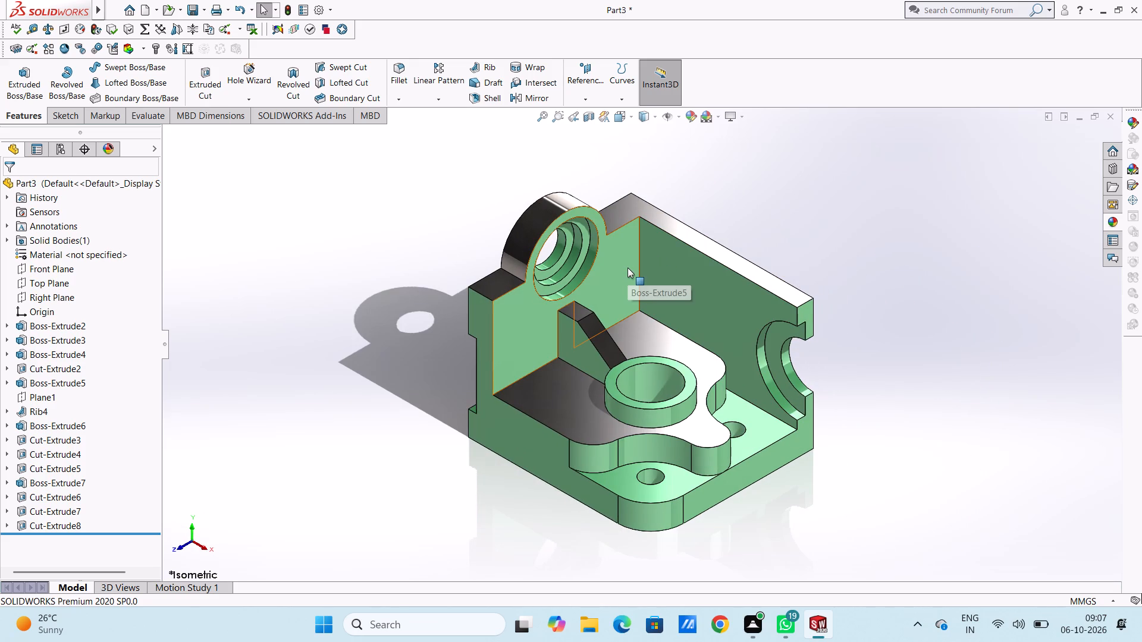
{"action": "scroll", "coordinate": [661, 512], "scroll_direction": "down", "scroll_amount": 3}
{"action": "scroll", "coordinate": [636, 435], "scroll_direction": "down", "scroll_amount": 5}
{"action": "left_click", "coordinate": [1109, 221]}
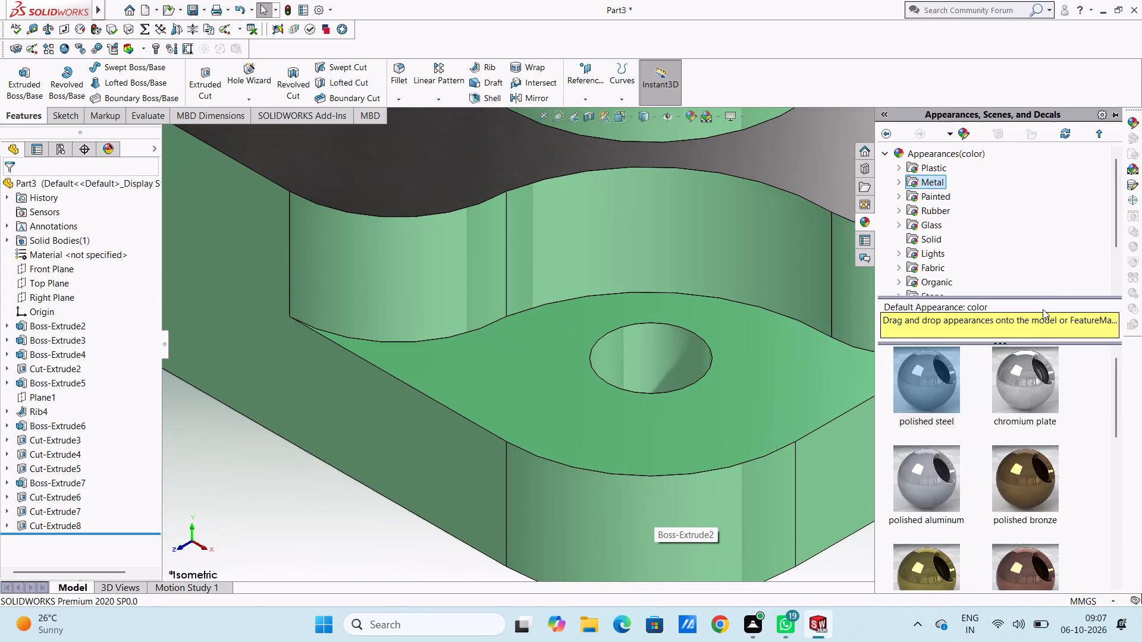
{"action": "left_click_drag", "start_coordinate": [937, 387], "coordinate": [767, 370]}
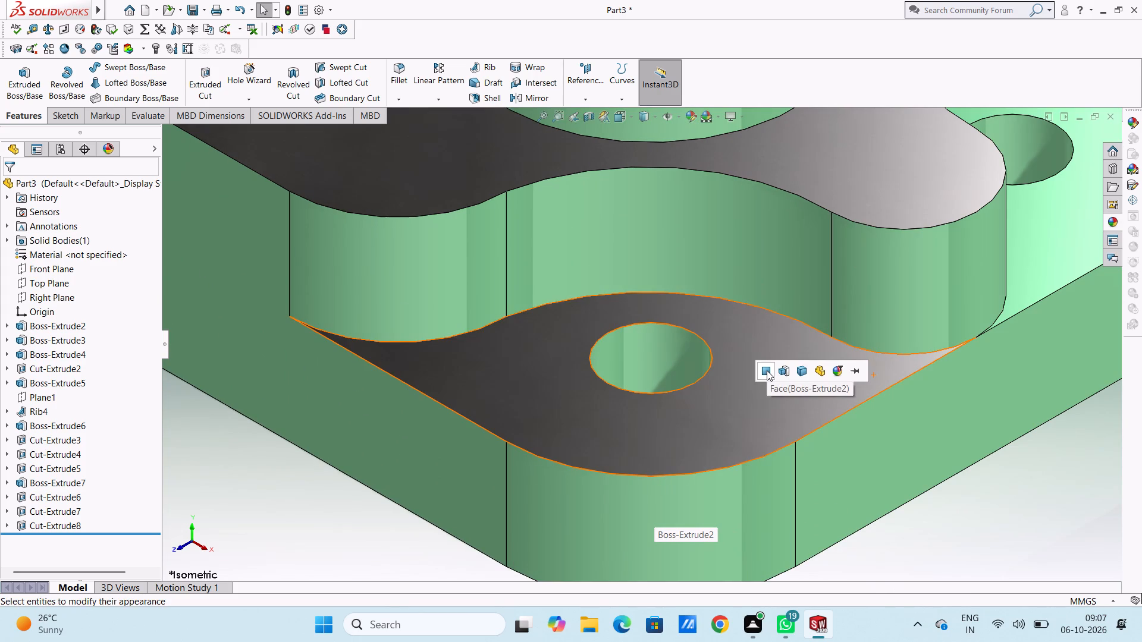
{"action": "left_click", "coordinate": [765, 370]}
Apply the polished steel appearance to the base plate's top face around the hole next to the half-round side opening.
{"action": "scroll", "coordinate": [767, 370], "scroll_direction": "up", "scroll_amount": 6}
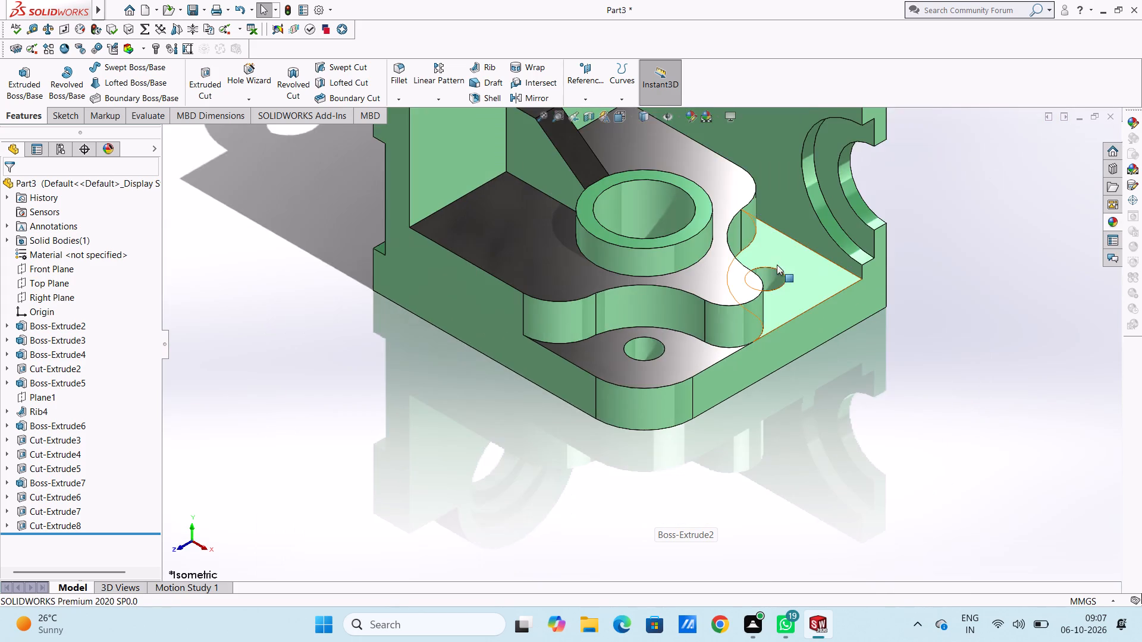
{"action": "scroll", "coordinate": [750, 239], "scroll_direction": "down", "scroll_amount": 5}
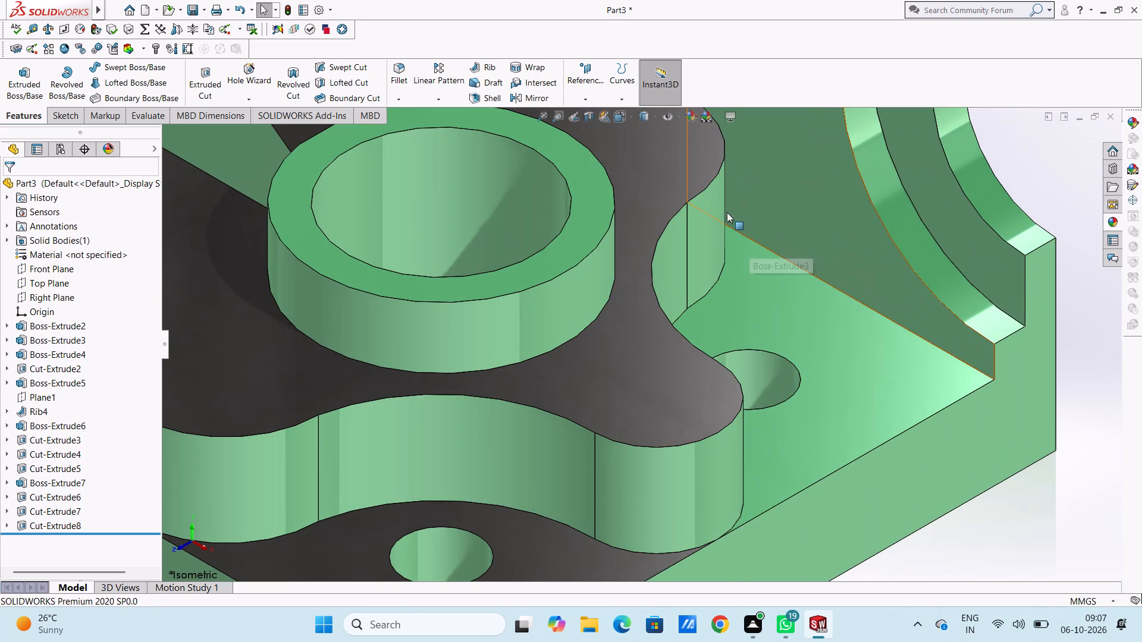
{"action": "left_click", "coordinate": [1111, 217]}
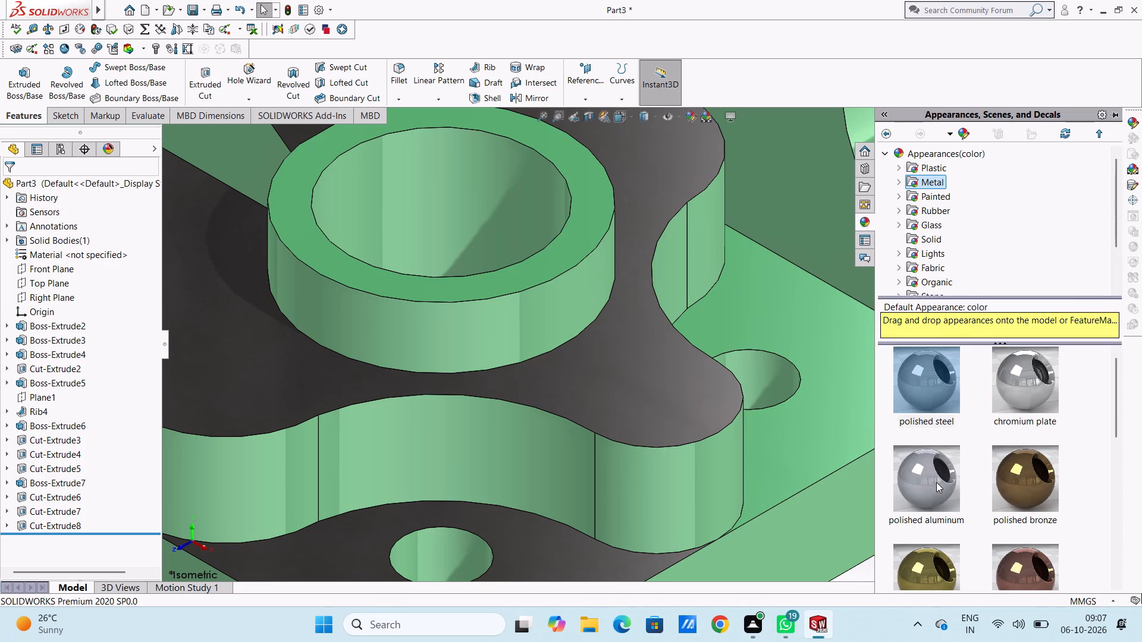
{"action": "left_click_drag", "start_coordinate": [942, 386], "coordinate": [821, 344]}
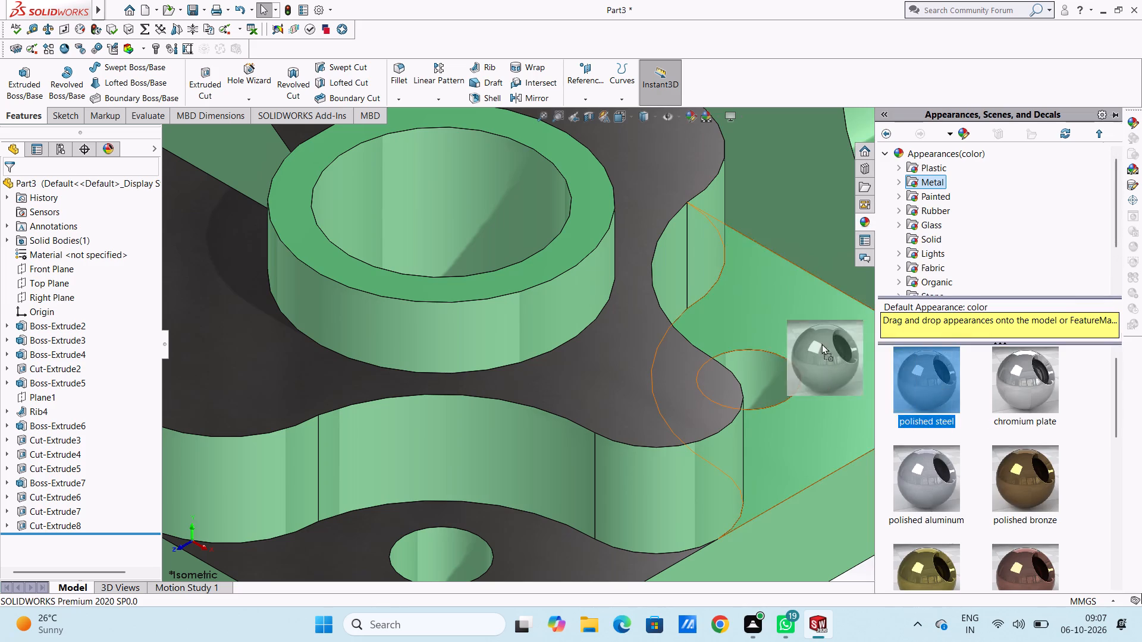
{"action": "left_click_drag", "start_coordinate": [821, 344], "coordinate": [818, 342]}
{"action": "left_click", "coordinate": [818, 341]}
Color the cylindrical and ring-shaped faces of the stepped bore in the round lug dark blue.
{"action": "scroll", "coordinate": [876, 319], "scroll_direction": "up", "scroll_amount": 6}
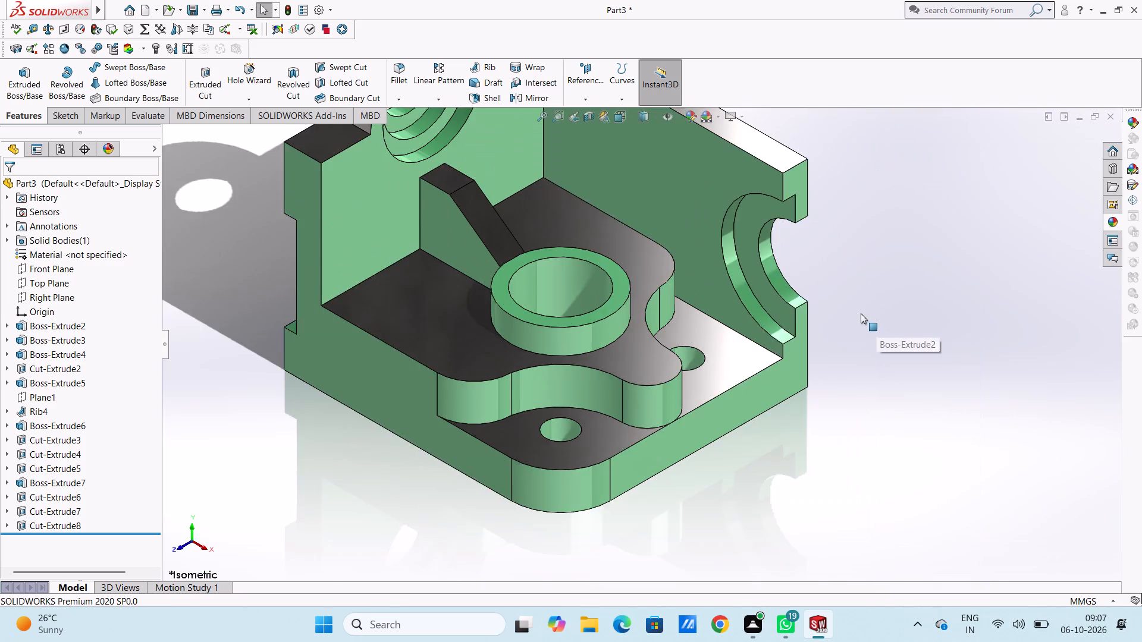
{"action": "scroll", "coordinate": [861, 313], "scroll_direction": "up", "scroll_amount": 3}
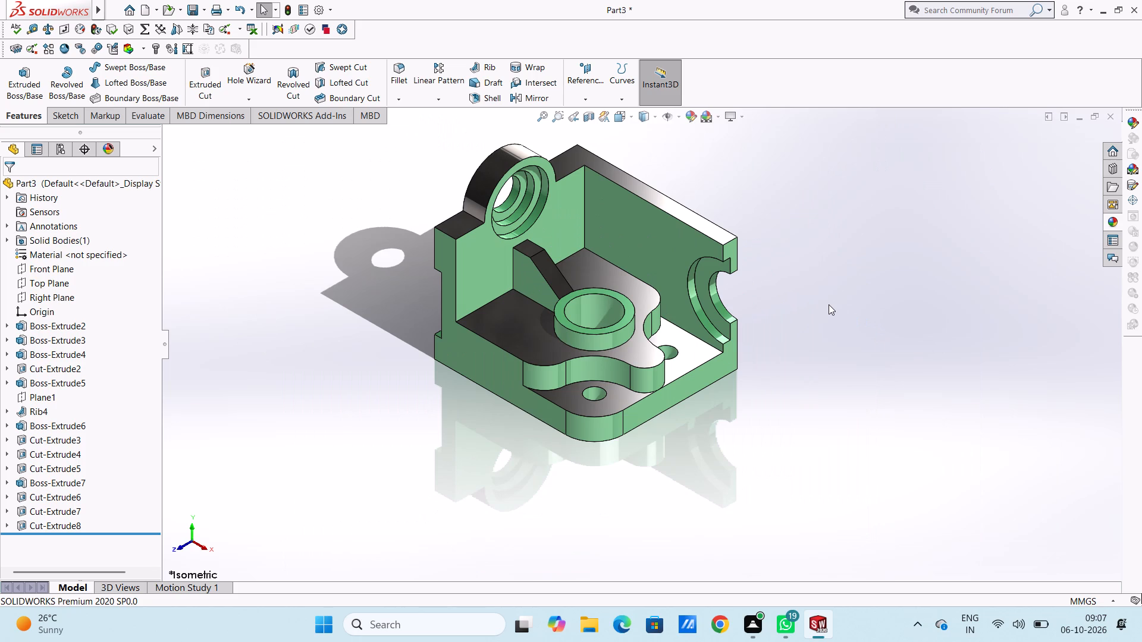
{"action": "middle_click_drag", "start_coordinate": [829, 304], "coordinate": [836, 240]}
{"action": "scroll", "coordinate": [538, 160], "scroll_direction": "down", "scroll_amount": 3}
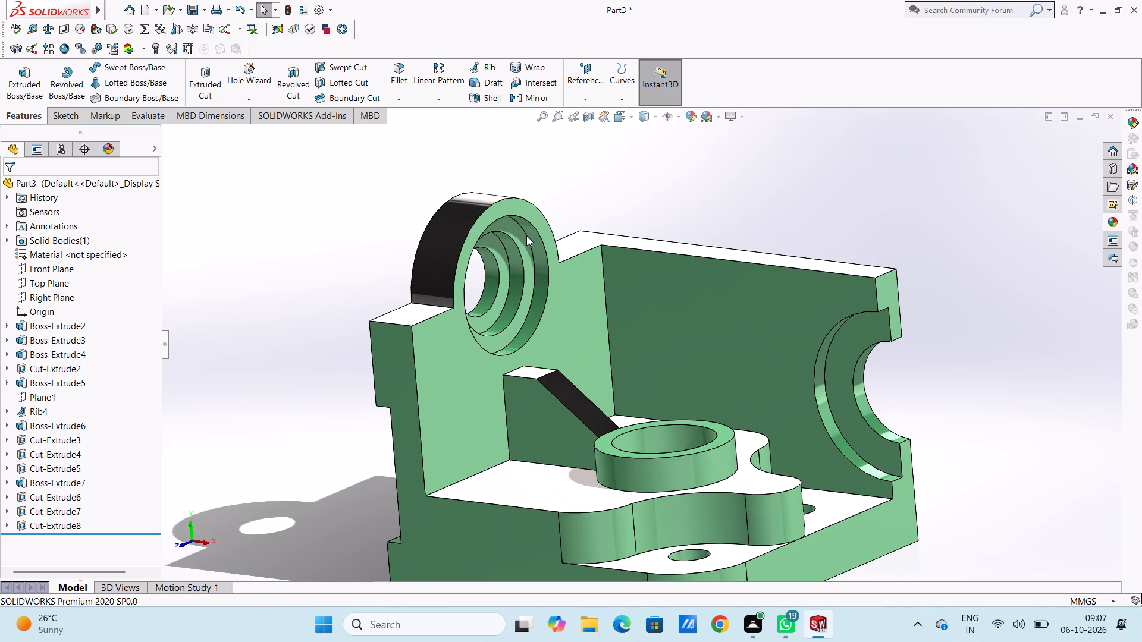
{"action": "left_click", "coordinate": [541, 265]}
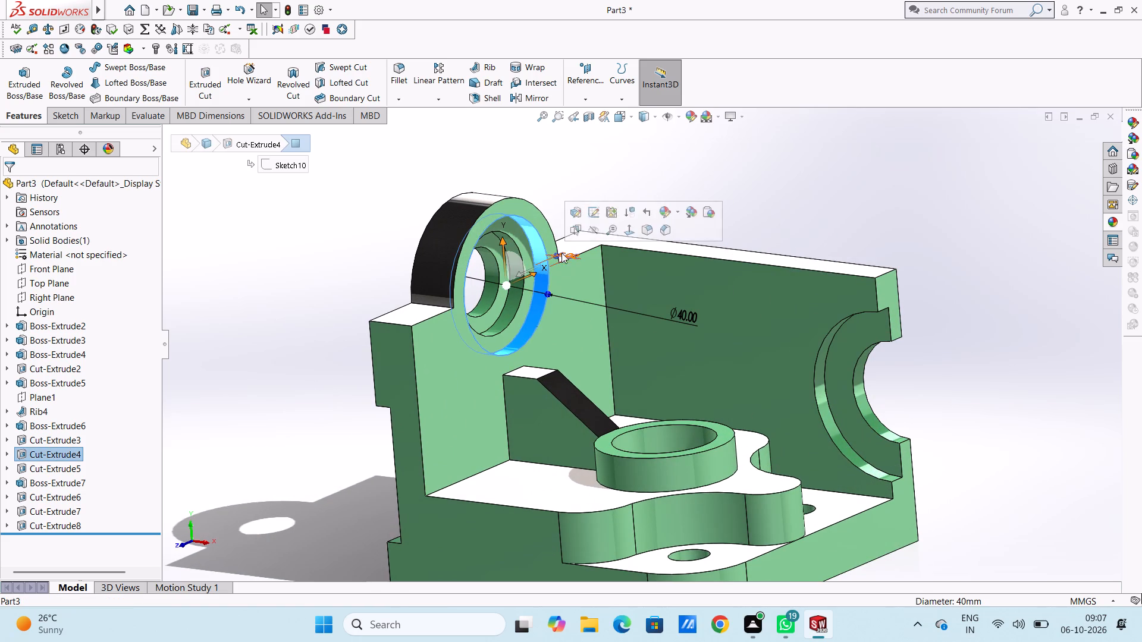
{"action": "left_click", "coordinate": [689, 119]}
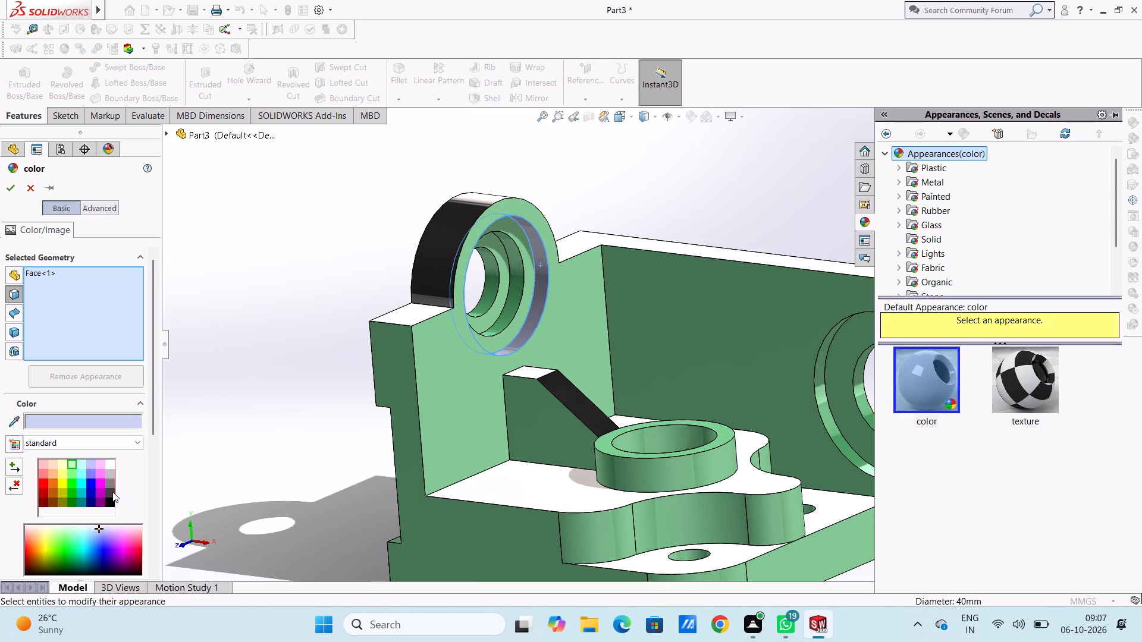
{"action": "left_click", "coordinate": [90, 478]}
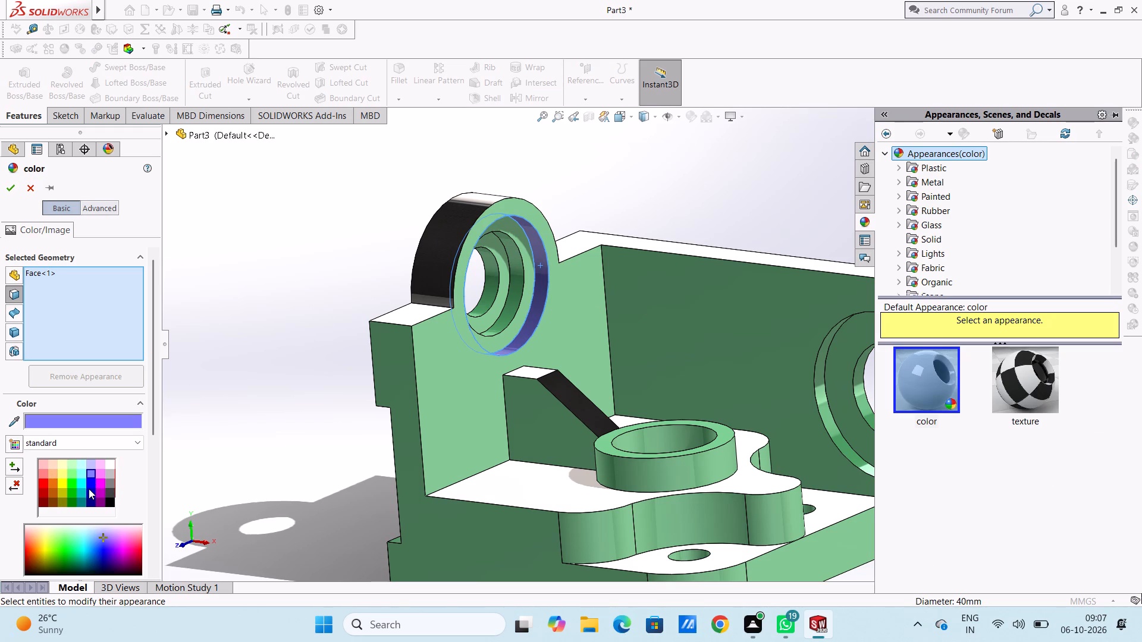
{"action": "left_click", "coordinate": [89, 489]}
{"action": "left_click", "coordinate": [526, 295]}
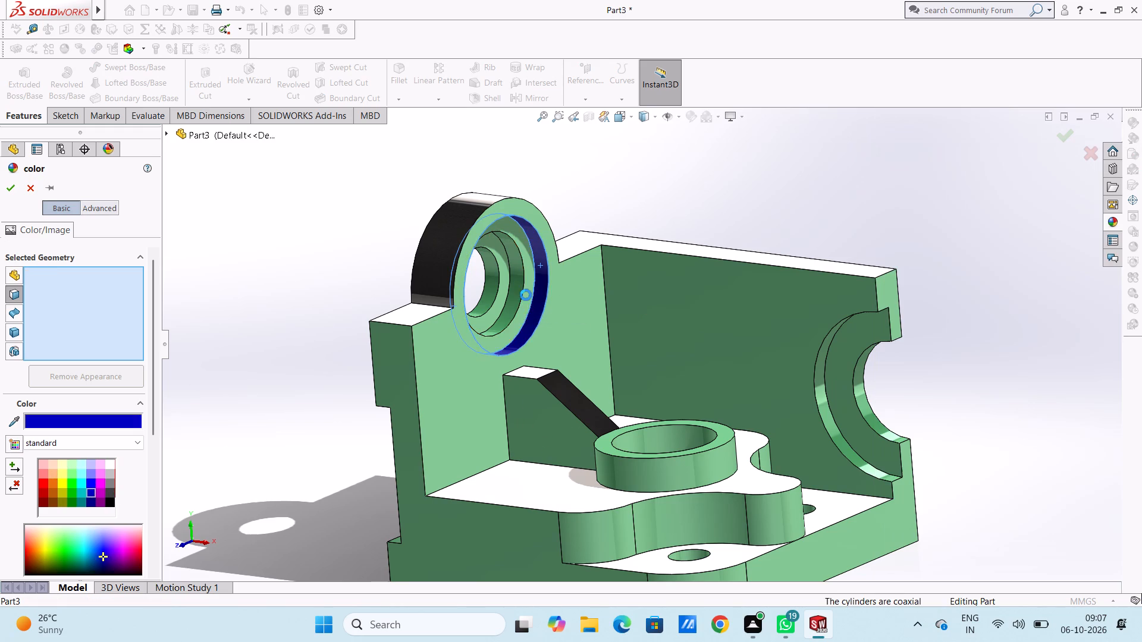
{"action": "left_click", "coordinate": [511, 297]}
{"action": "left_click", "coordinate": [504, 290]}
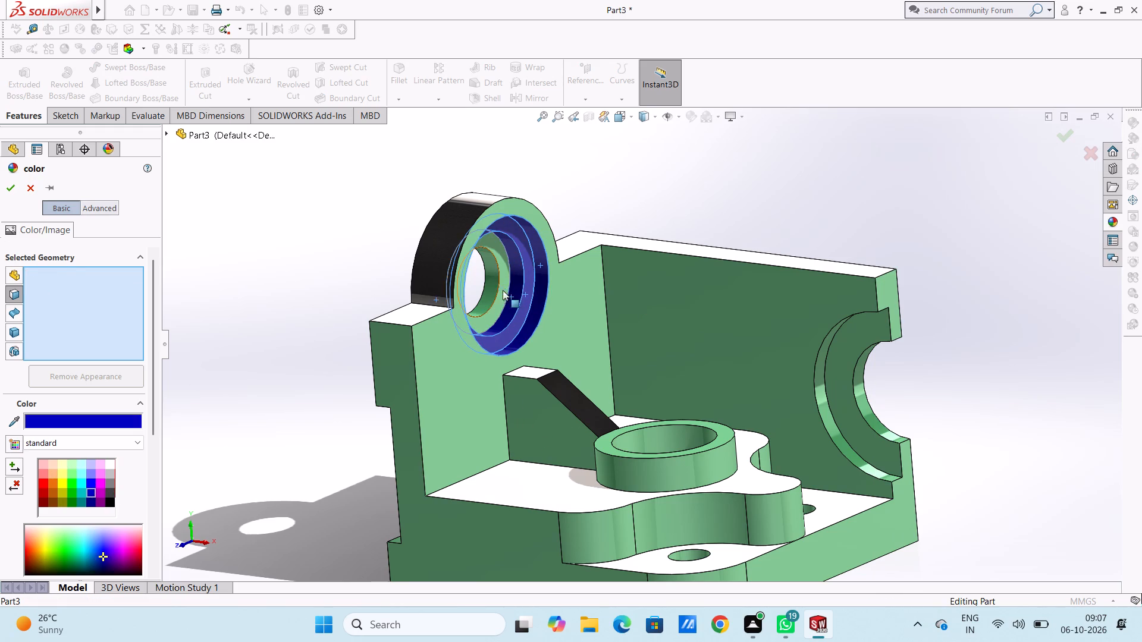
{"action": "left_click", "coordinate": [494, 289]}
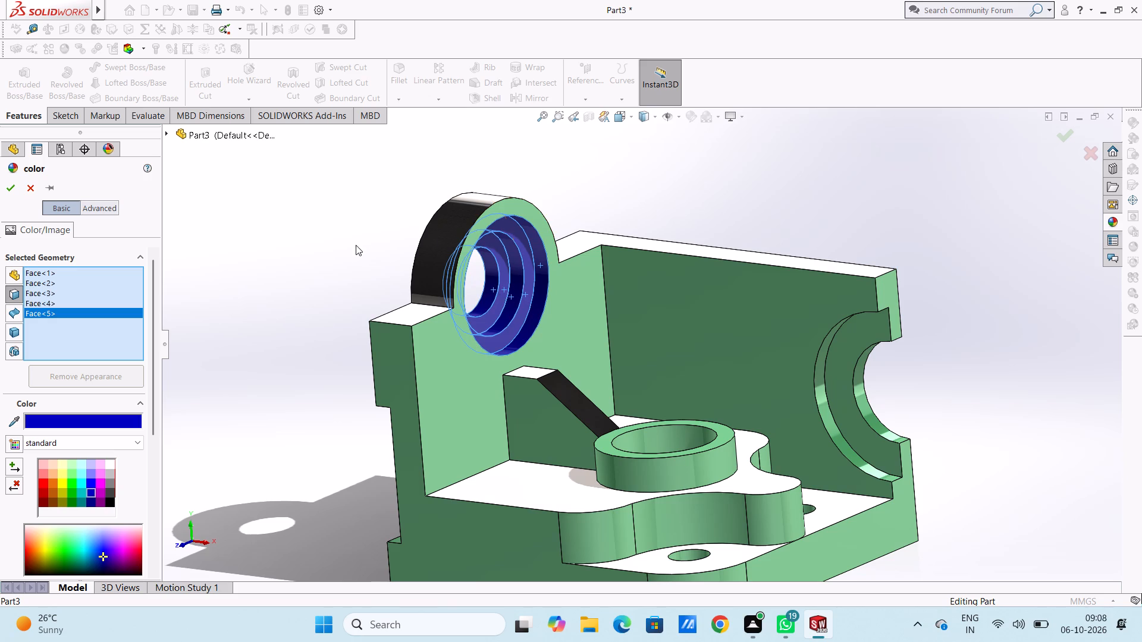
Color the recess on the outer side of the lug wall dark blue, covering its flat face and both ledge faces.
{"action": "middle_click_drag", "start_coordinate": [353, 244], "coordinate": [431, 279]}
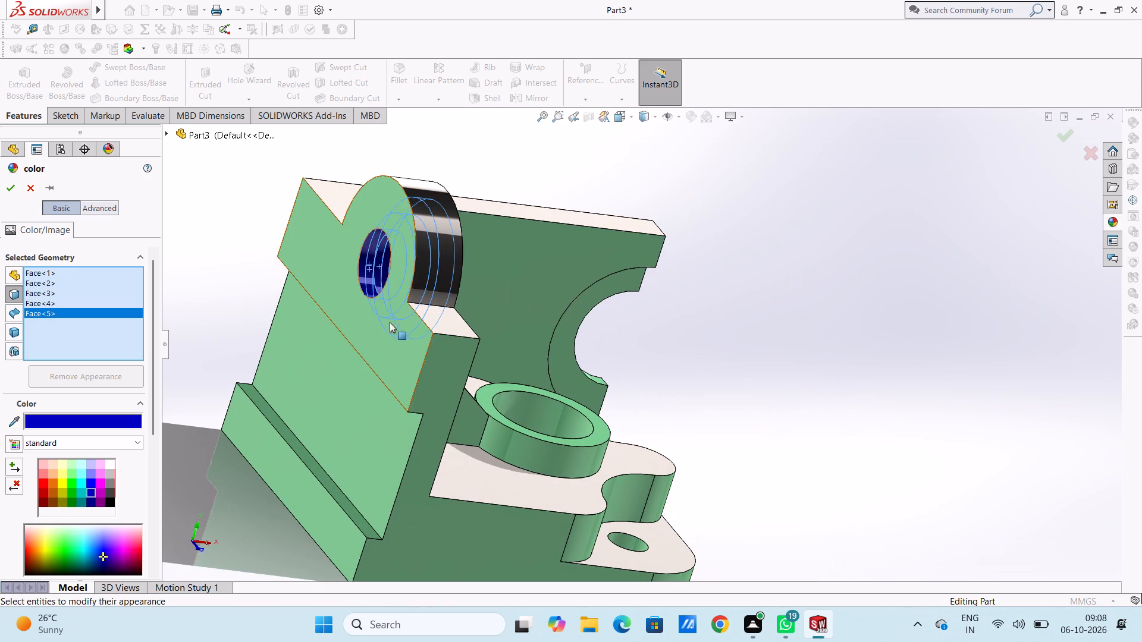
{"action": "left_click", "coordinate": [343, 400]}
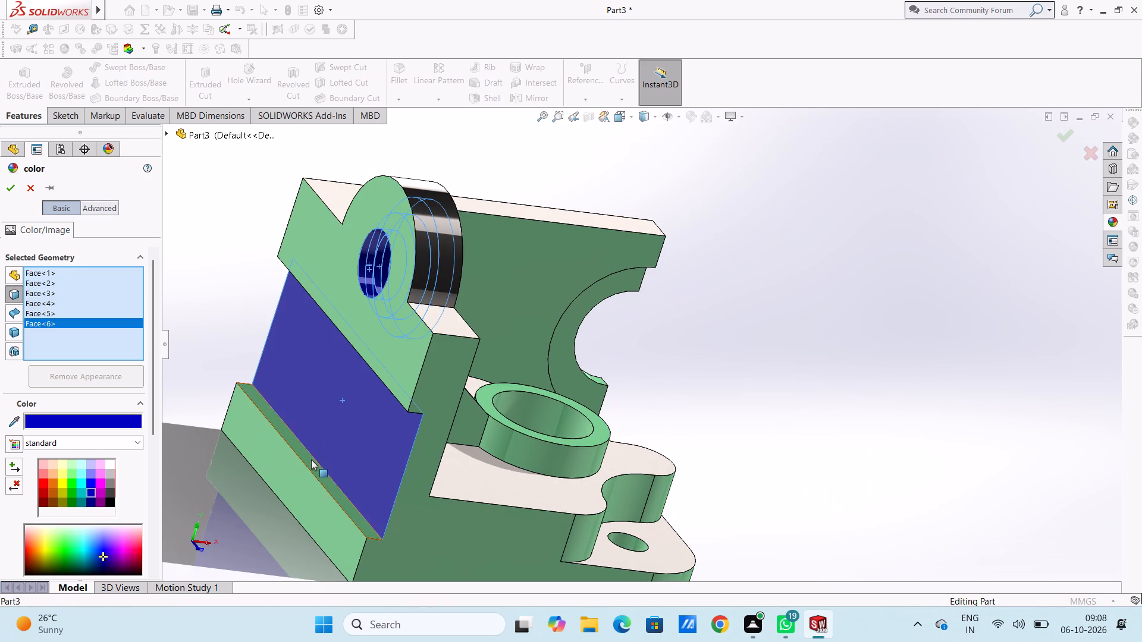
{"action": "left_click", "coordinate": [311, 460]}
{"action": "middle_click_drag", "start_coordinate": [318, 410], "coordinate": [311, 283]}
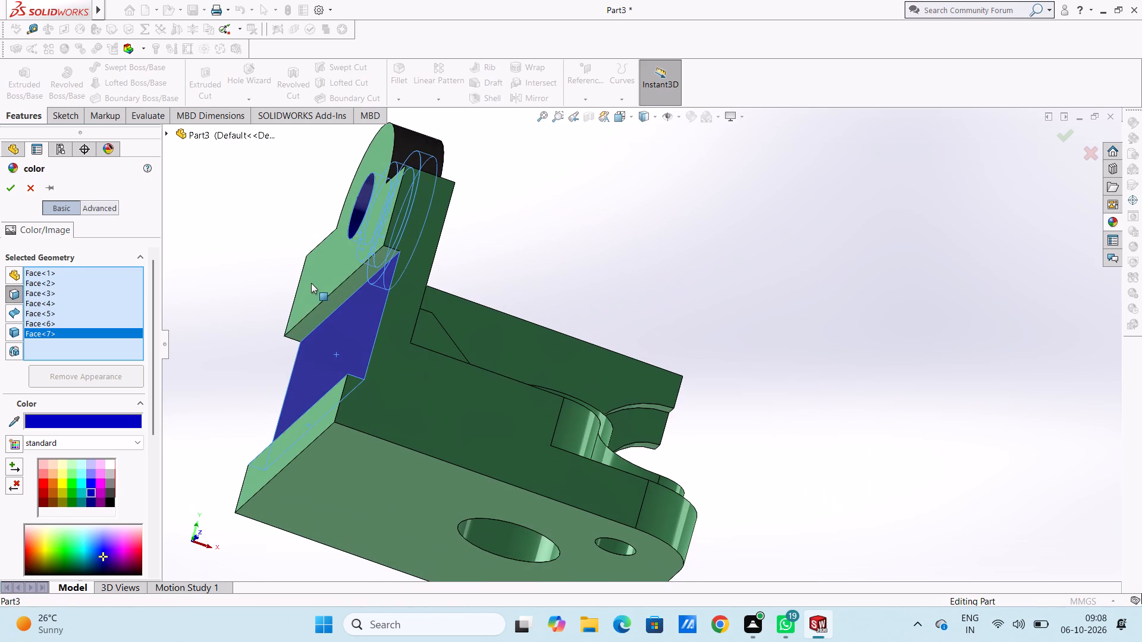
{"action": "left_click", "coordinate": [346, 285]}
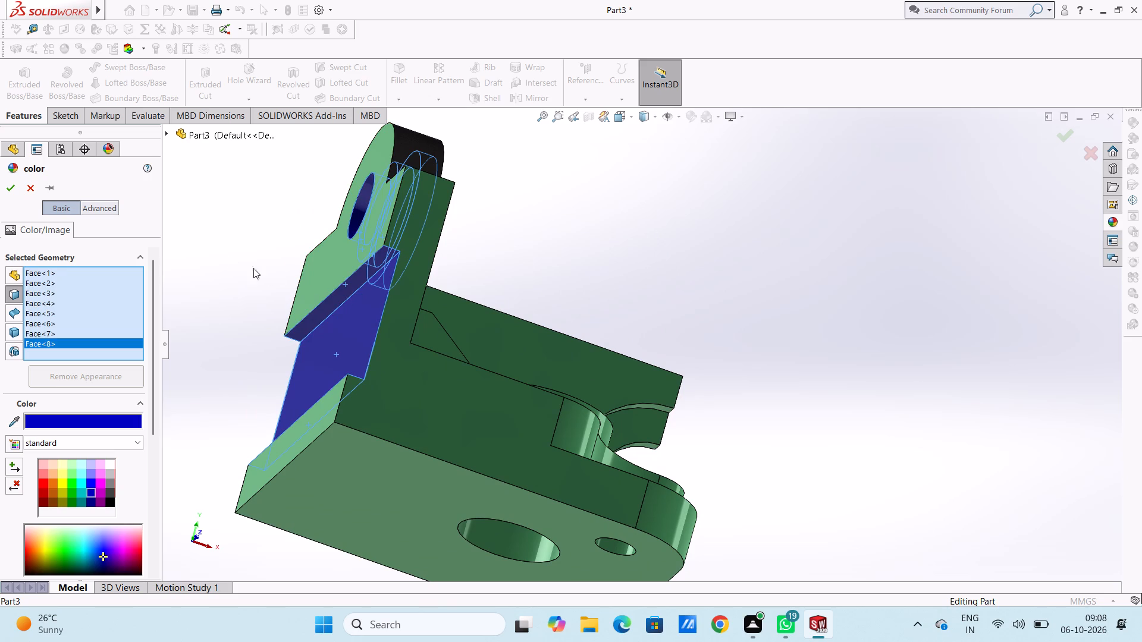
{"action": "left_click", "coordinate": [11, 190]}
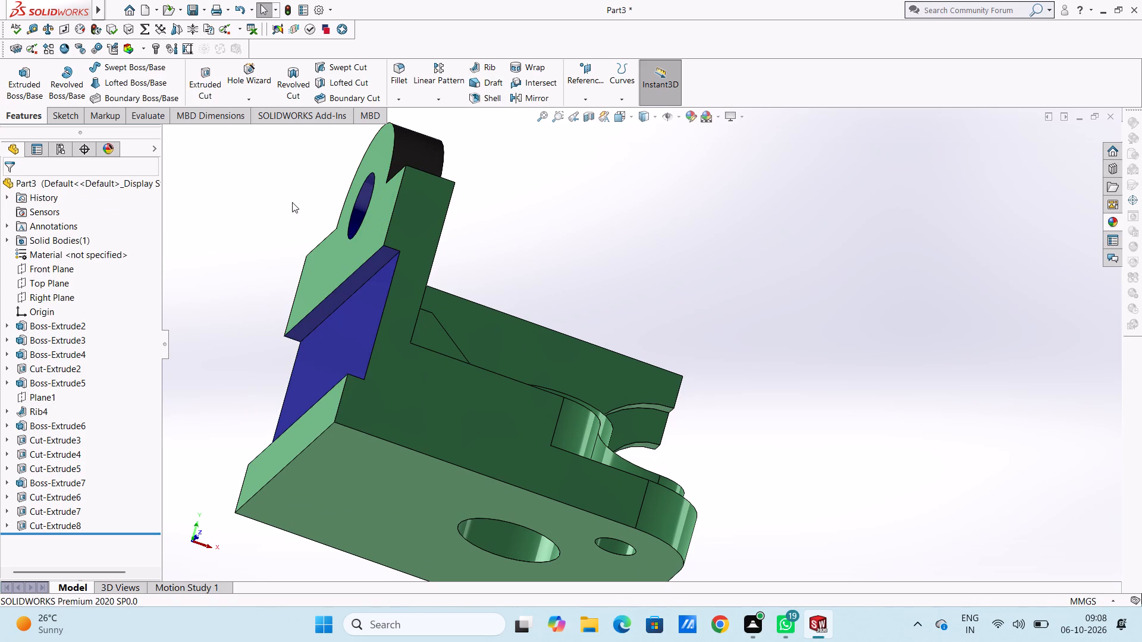
Apply the polished steel appearance to the top ring face of the bored boss.
{"action": "middle_click_drag", "start_coordinate": [284, 213], "coordinate": [246, 254]}
{"action": "scroll", "coordinate": [248, 252], "scroll_direction": "up", "scroll_amount": 5}
{"action": "middle_click_drag", "start_coordinate": [363, 260], "coordinate": [207, 307]}
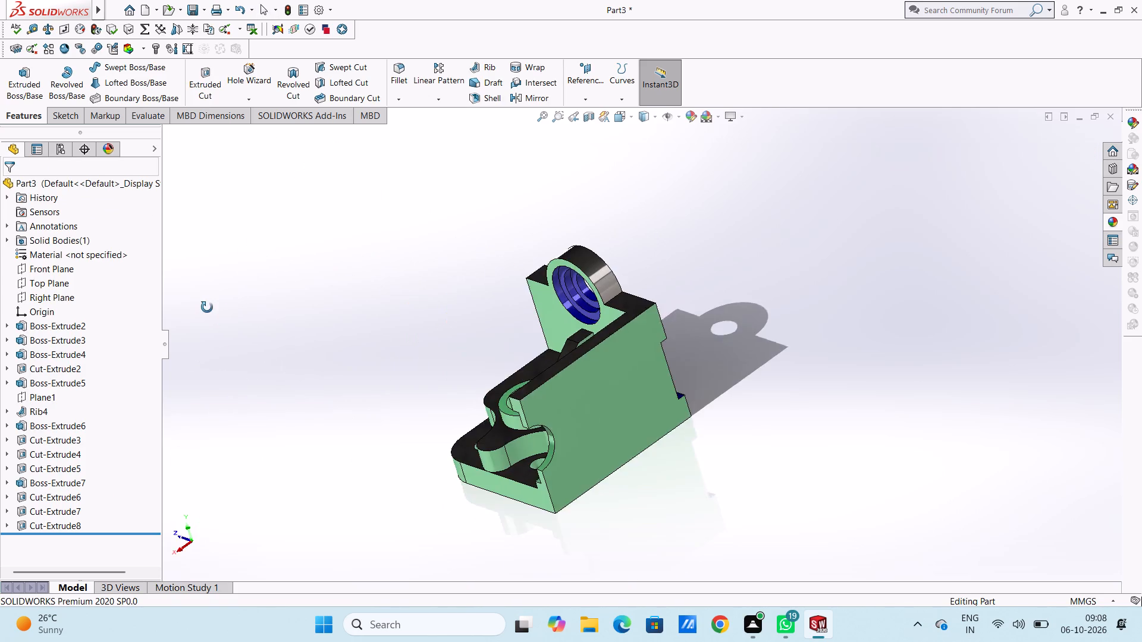
{"action": "middle_click_drag", "start_coordinate": [207, 307], "coordinate": [223, 303]}
{"action": "middle_click_drag", "start_coordinate": [319, 300], "coordinate": [344, 300]}
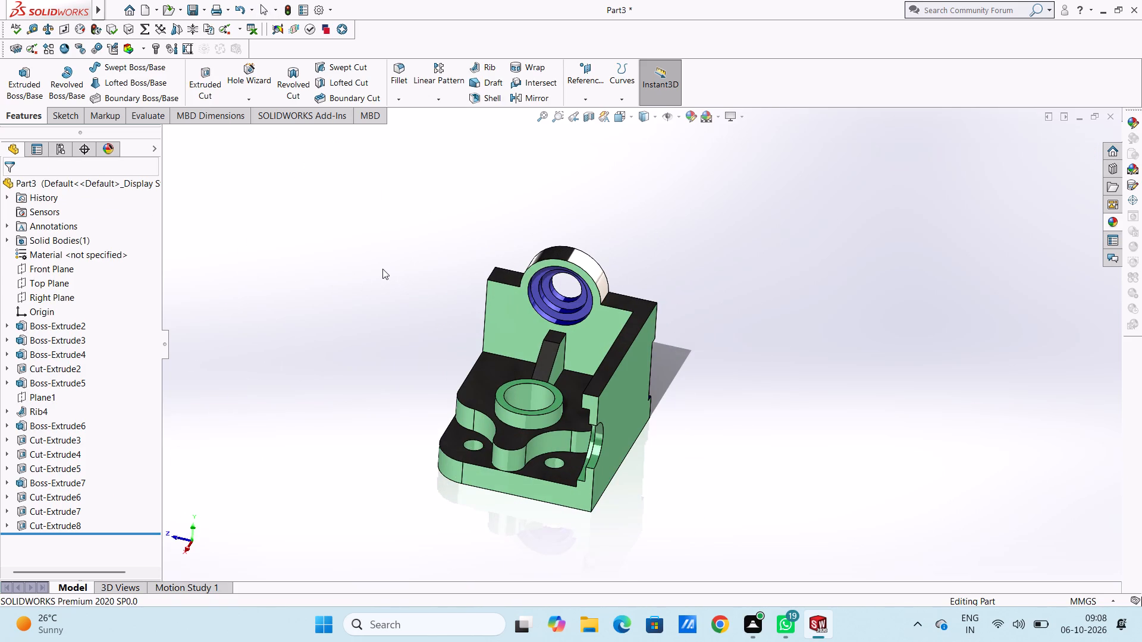
{"action": "middle_click_drag", "start_coordinate": [398, 259], "coordinate": [477, 361]}
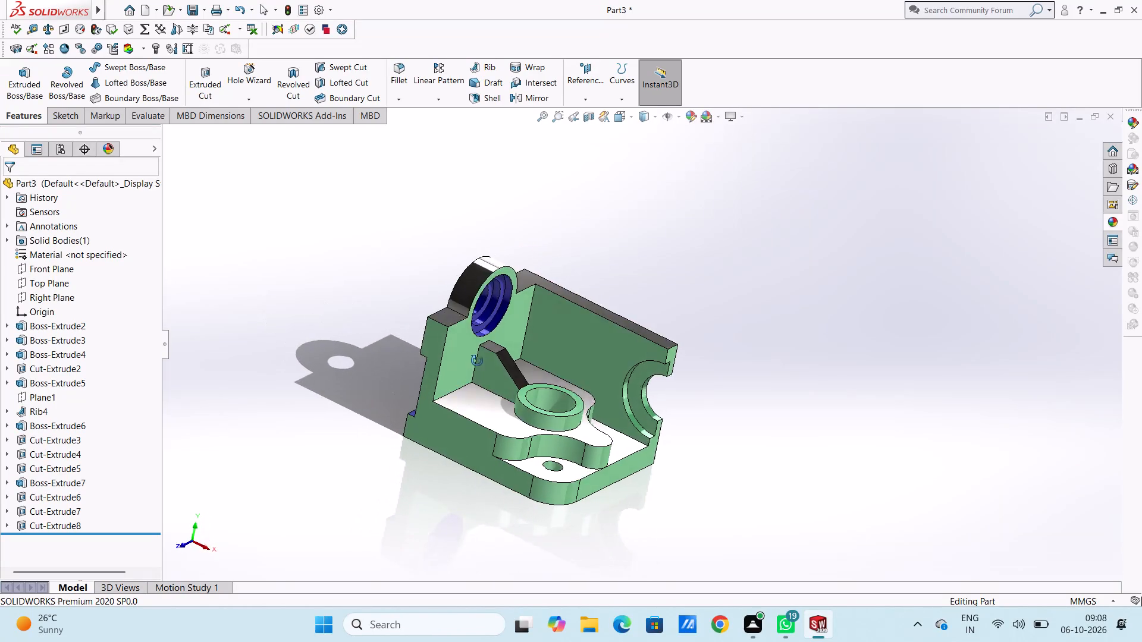
{"action": "middle_click_drag", "start_coordinate": [477, 361], "coordinate": [459, 401]}
{"action": "scroll", "coordinate": [597, 407], "scroll_direction": "down", "scroll_amount": 3}
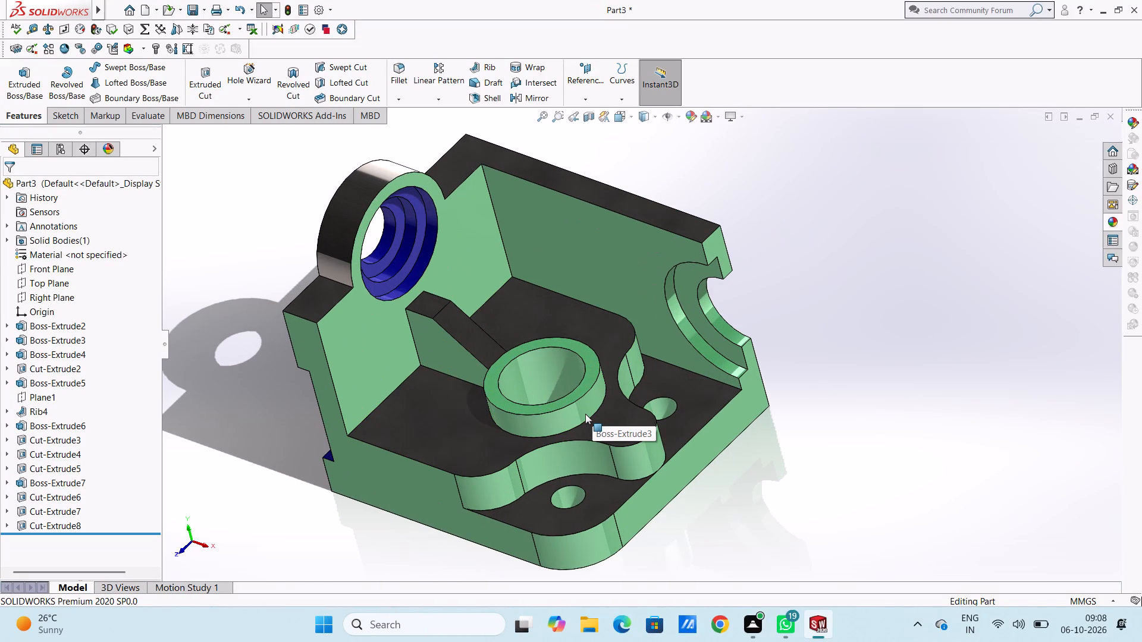
{"action": "scroll", "coordinate": [542, 399], "scroll_direction": "down", "scroll_amount": 3}
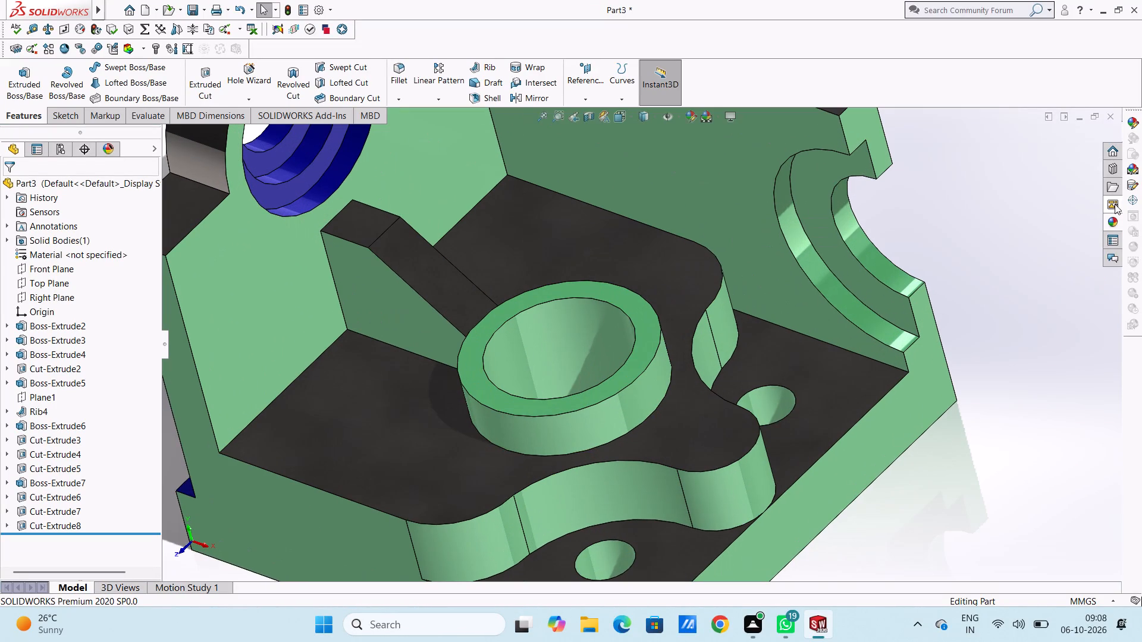
{"action": "left_click", "coordinate": [1110, 221]}
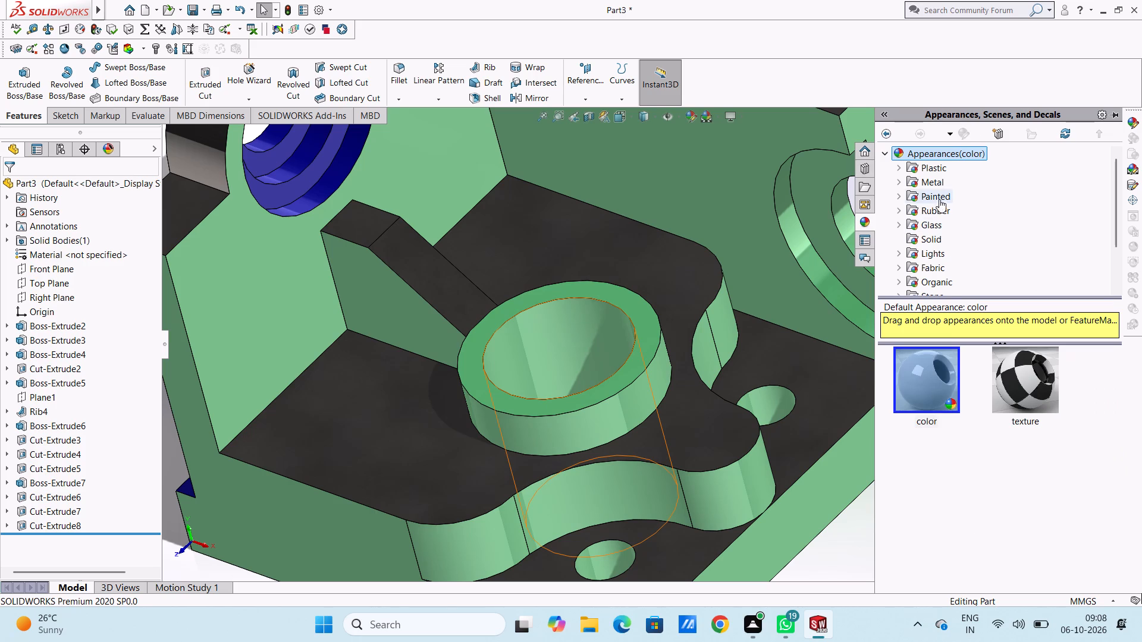
{"action": "left_click", "coordinate": [934, 178]}
{"action": "left_click_drag", "start_coordinate": [911, 381], "coordinate": [666, 357]}
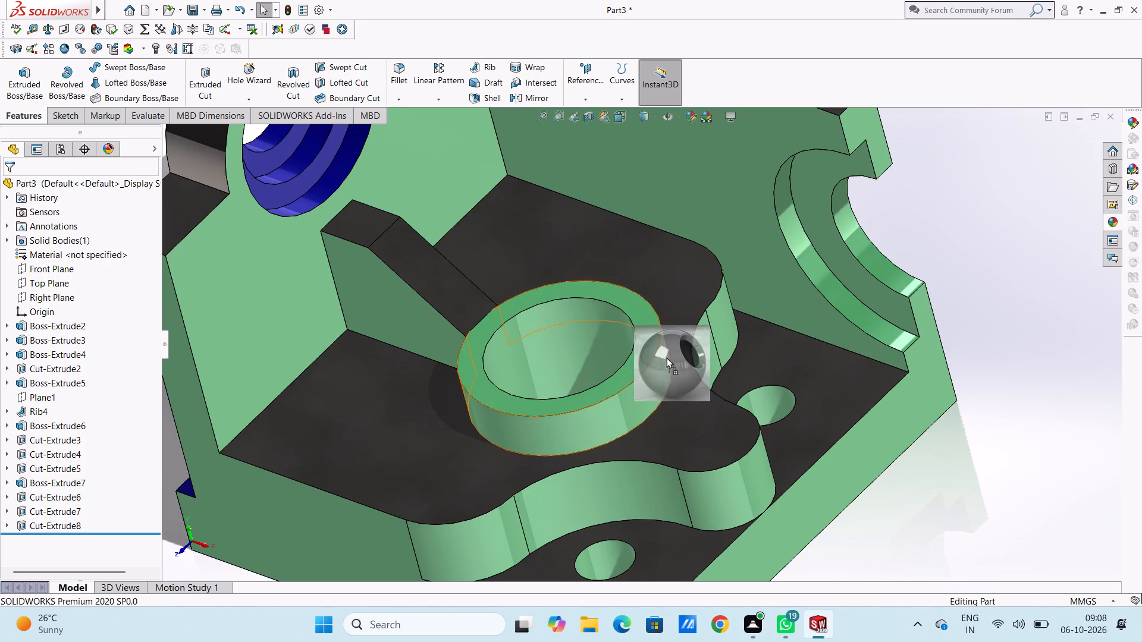
{"action": "left_click_drag", "start_coordinate": [666, 357], "coordinate": [637, 347]}
{"action": "left_click", "coordinate": [637, 347]}
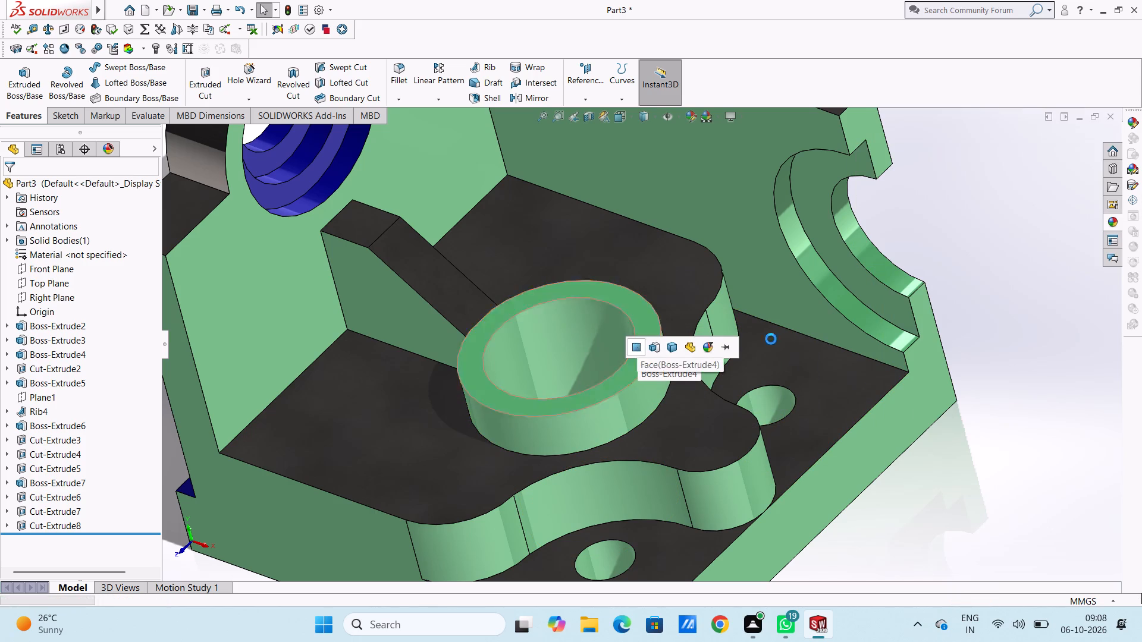
{"action": "scroll", "coordinate": [879, 348], "scroll_direction": "up", "scroll_amount": 3}
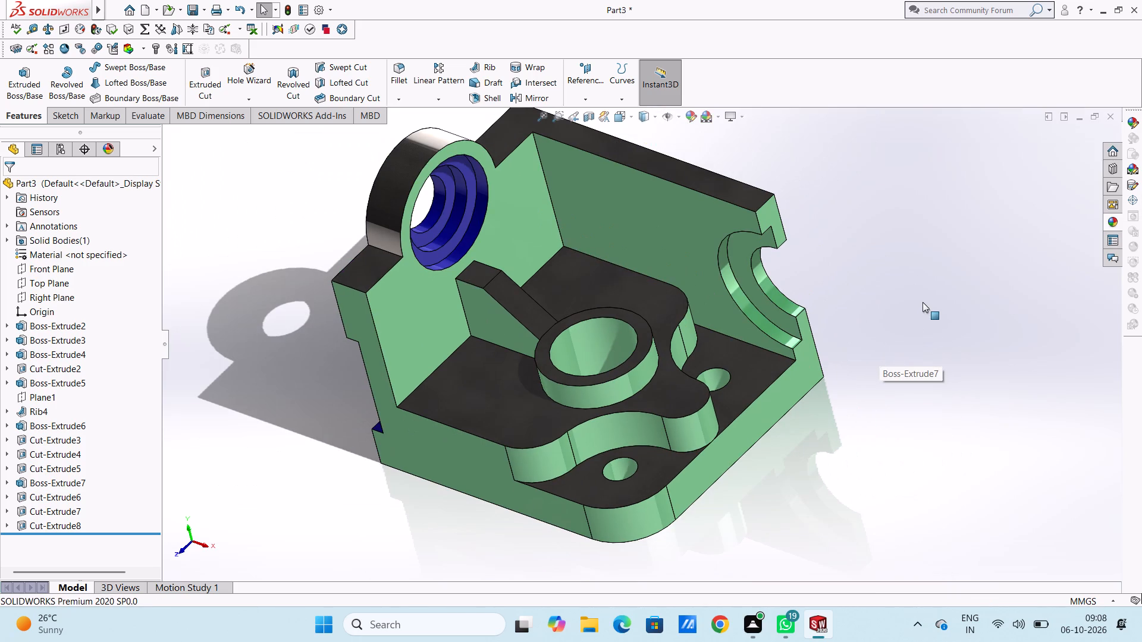
{"action": "key", "text": "Escape"}
Examine the bracket's finishes in isometric view, both close to the bored boss and as a whole.
{"action": "key", "text": "ctrl+7"}
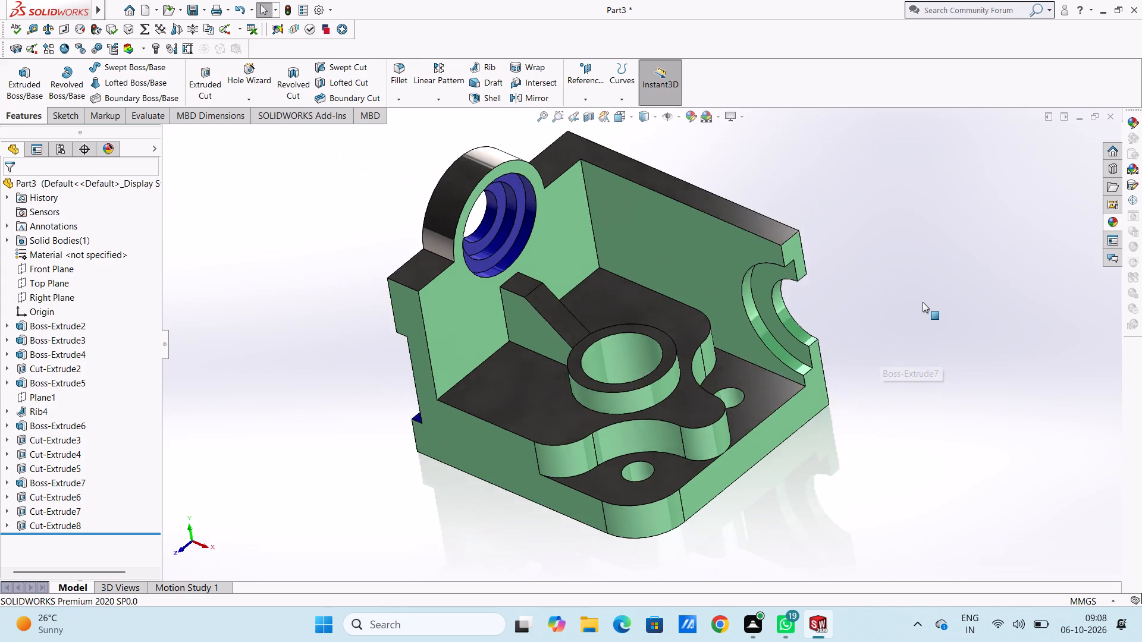
{"action": "scroll", "coordinate": [655, 421], "scroll_direction": "down", "scroll_amount": 4}
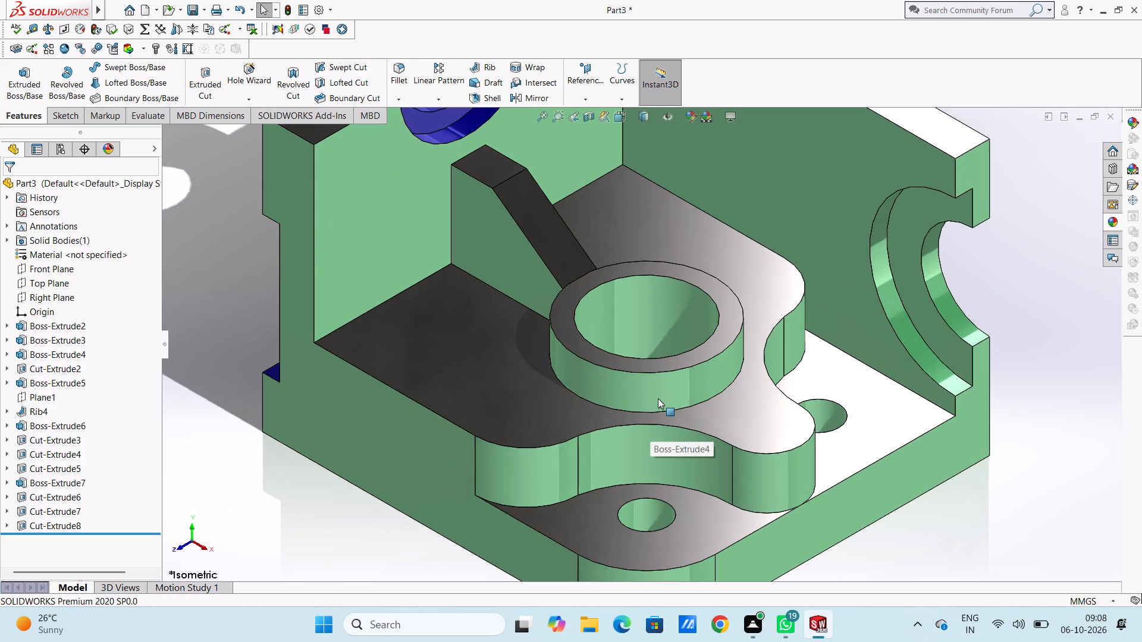
{"action": "scroll", "coordinate": [656, 408], "scroll_direction": "down", "scroll_amount": 3}
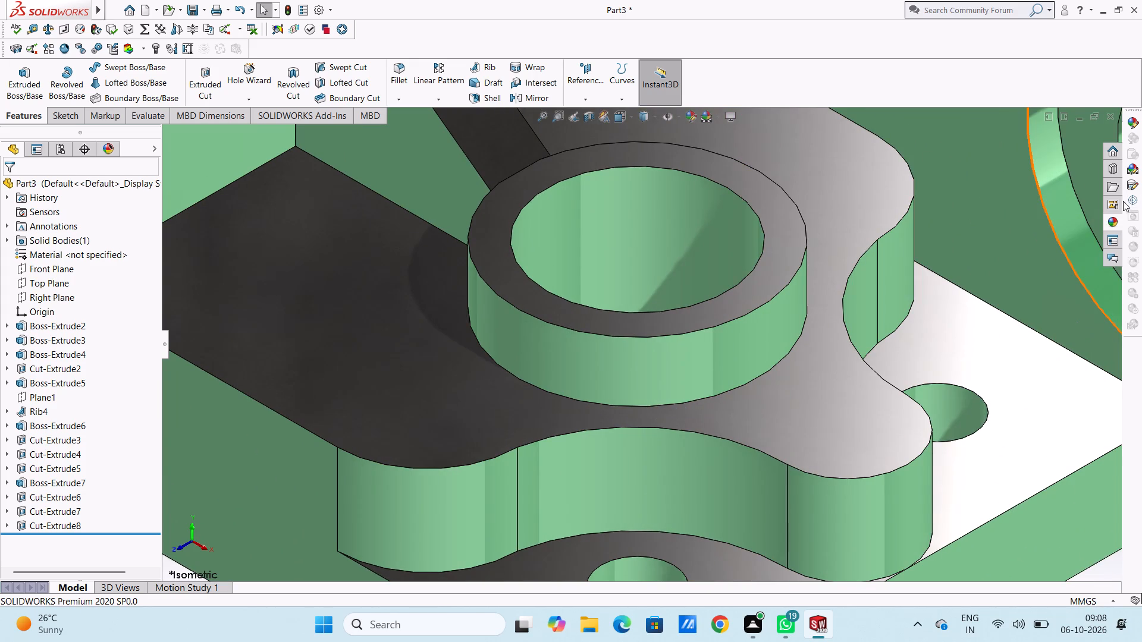
{"action": "scroll", "coordinate": [586, 347], "scroll_direction": "up", "scroll_amount": 5}
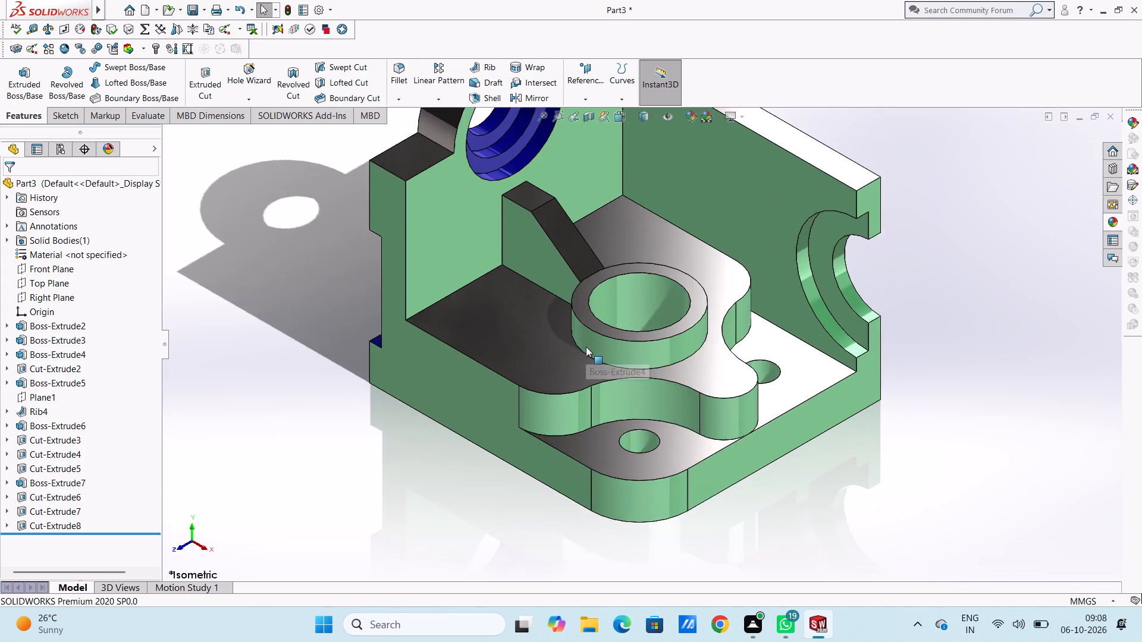
{"action": "scroll", "coordinate": [586, 347], "scroll_direction": "up", "scroll_amount": 3}
{"action": "scroll", "coordinate": [662, 200], "scroll_direction": "up", "scroll_amount": 2}
{"action": "scroll", "coordinate": [662, 200], "scroll_direction": "down", "scroll_amount": 2}
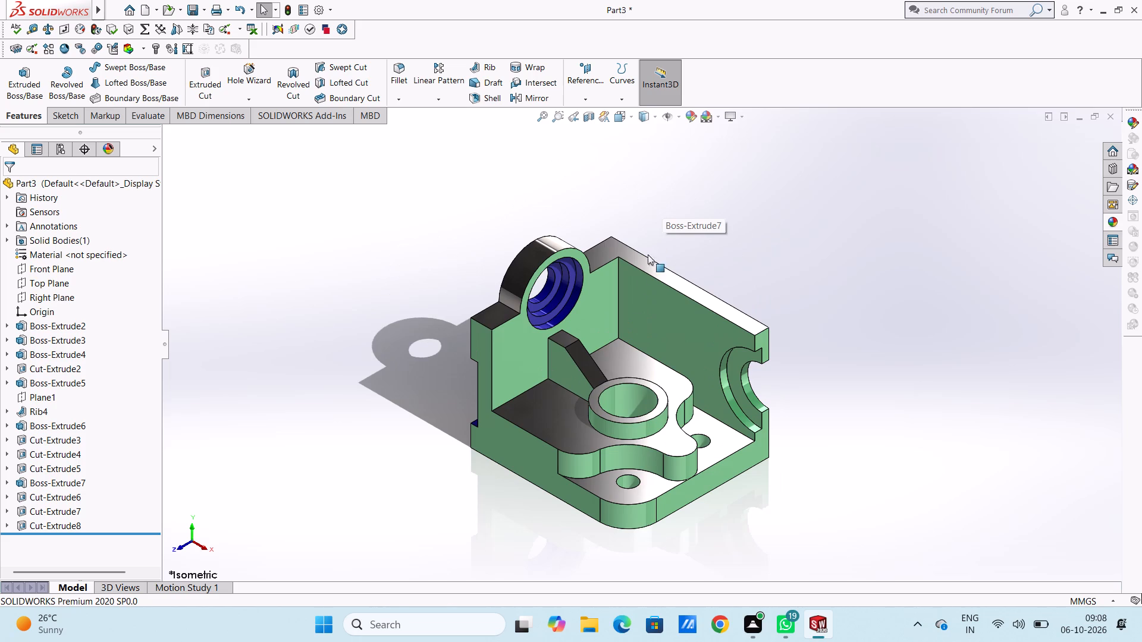
{"action": "scroll", "coordinate": [648, 417], "scroll_direction": "down", "scroll_amount": 2}
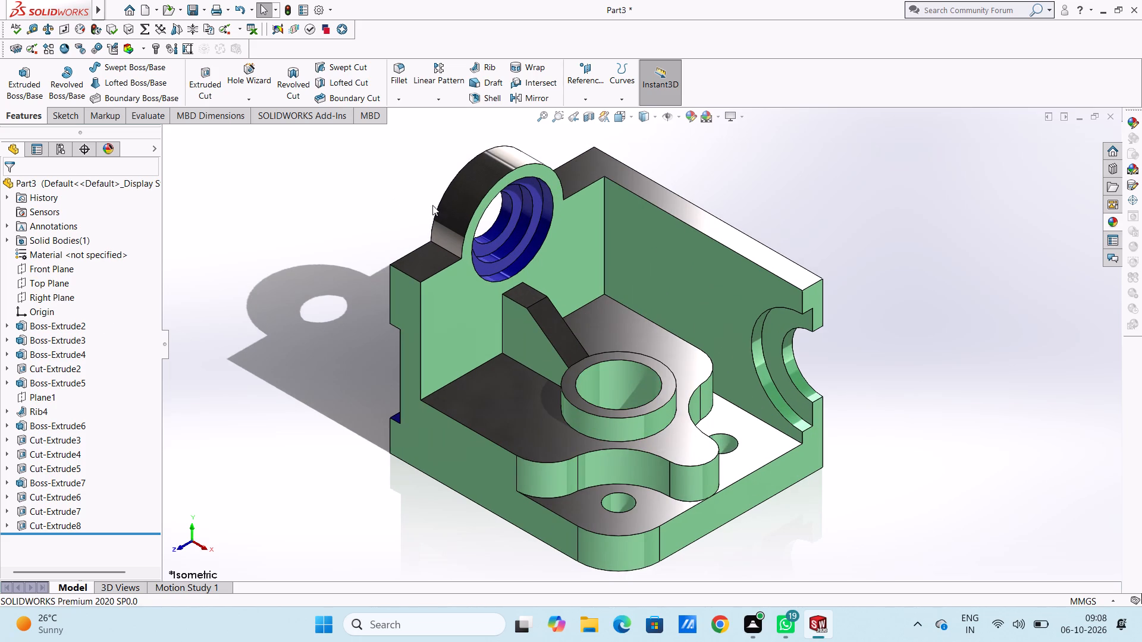
Color the boss's bore and the two small base plate holes dark blue.
{"action": "left_click", "coordinate": [611, 385]}
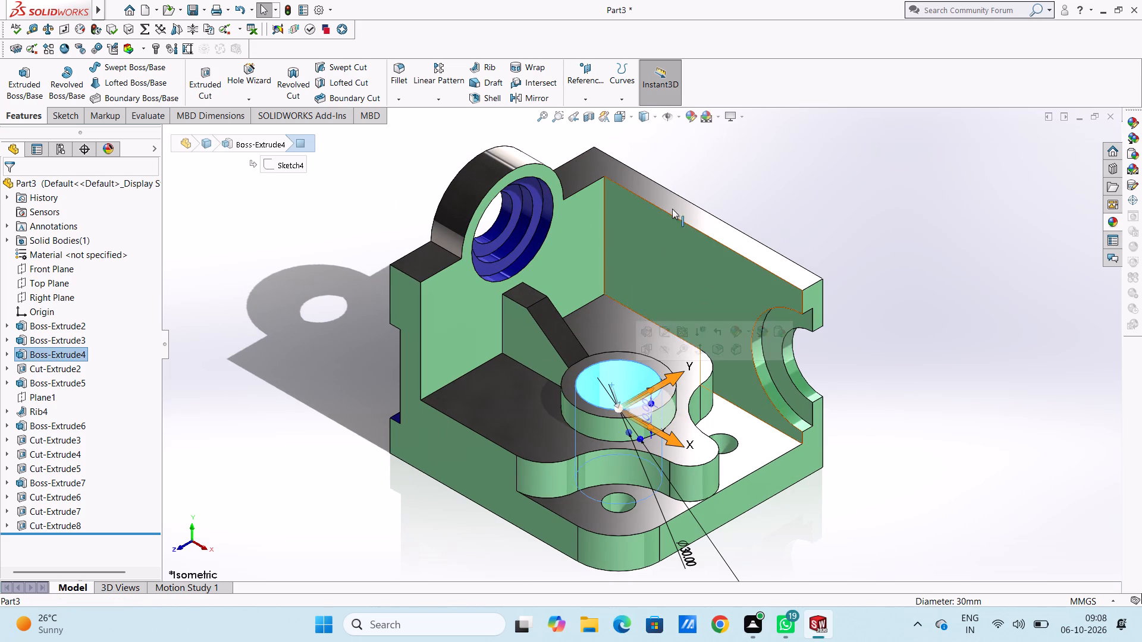
{"action": "left_click", "coordinate": [688, 121]}
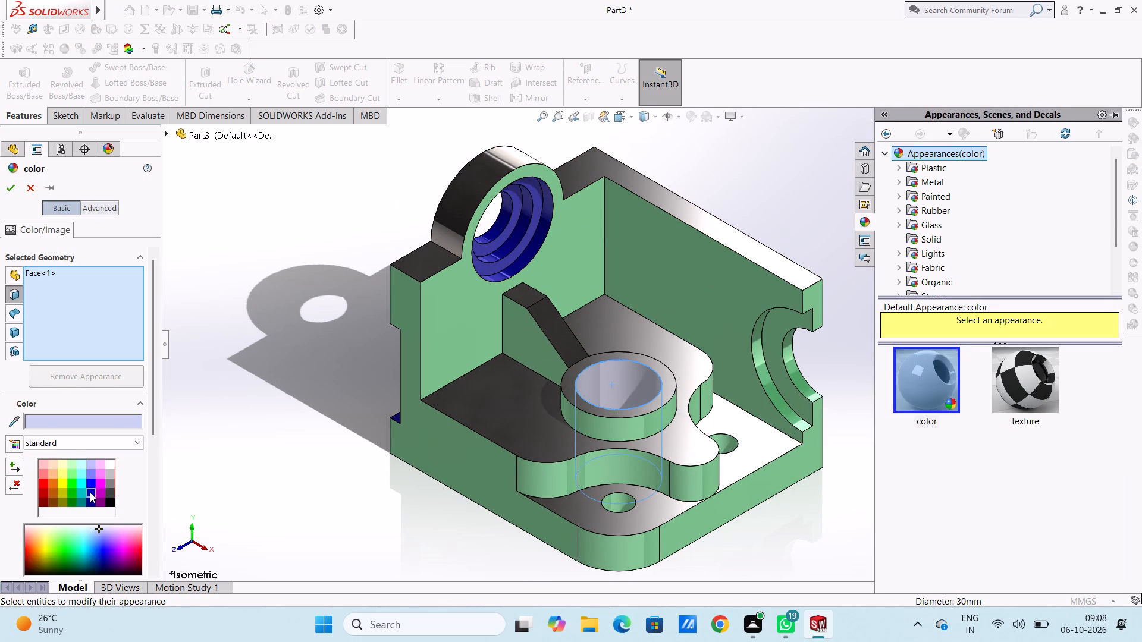
{"action": "left_click", "coordinate": [90, 492]}
{"action": "scroll", "coordinate": [617, 511], "scroll_direction": "down", "scroll_amount": 4}
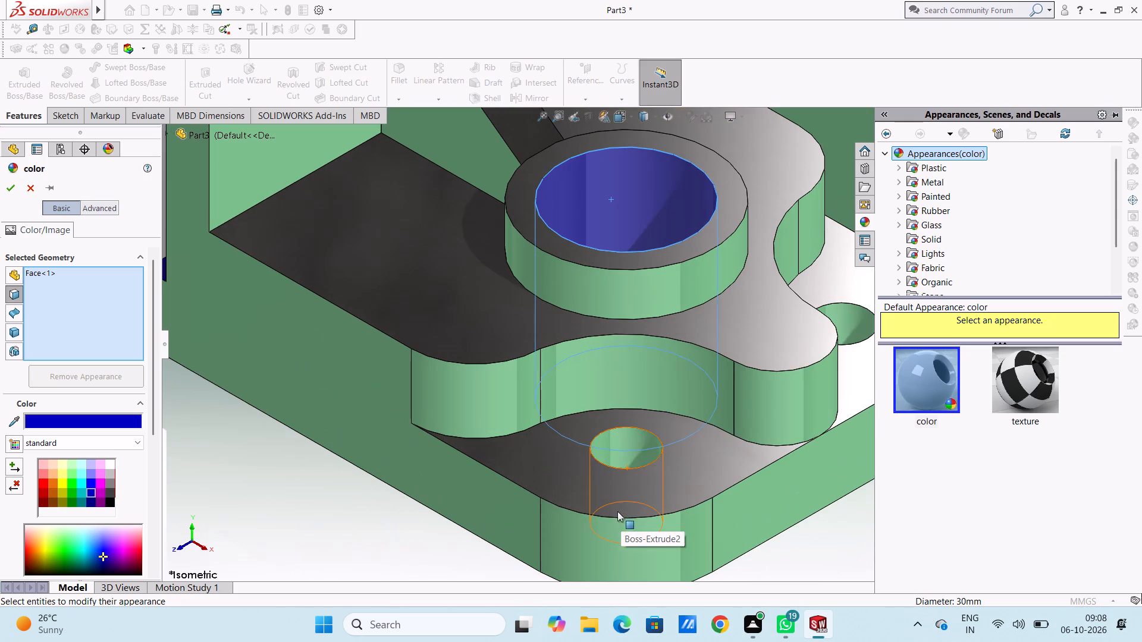
{"action": "left_click", "coordinate": [628, 443]}
{"action": "scroll", "coordinate": [628, 443], "scroll_direction": "up", "scroll_amount": 4}
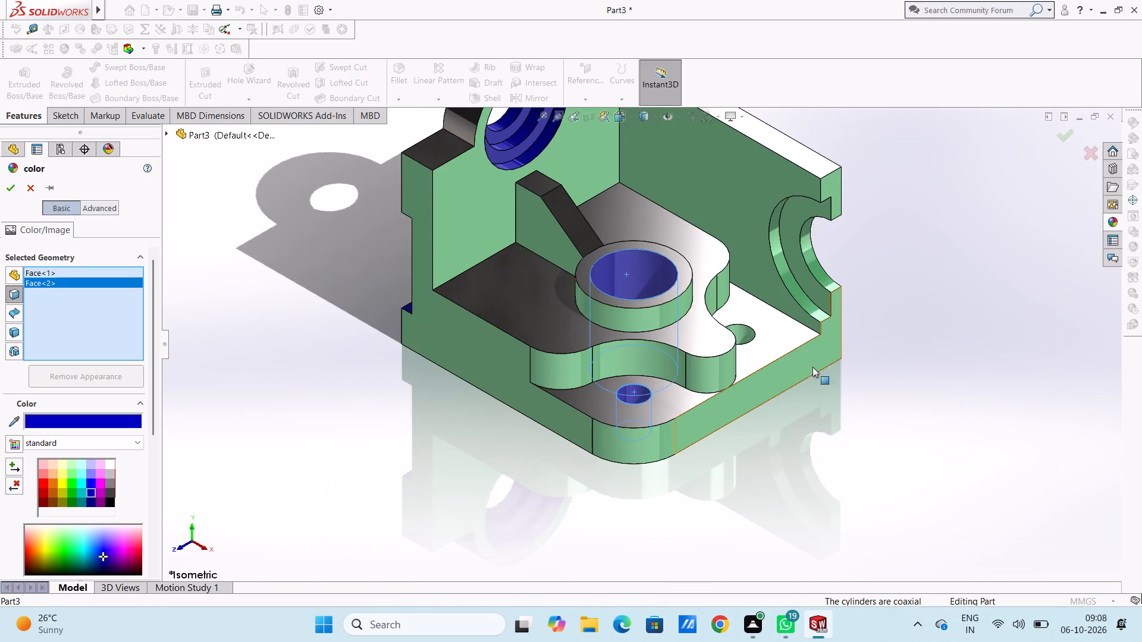
{"action": "left_click", "coordinate": [750, 330]}
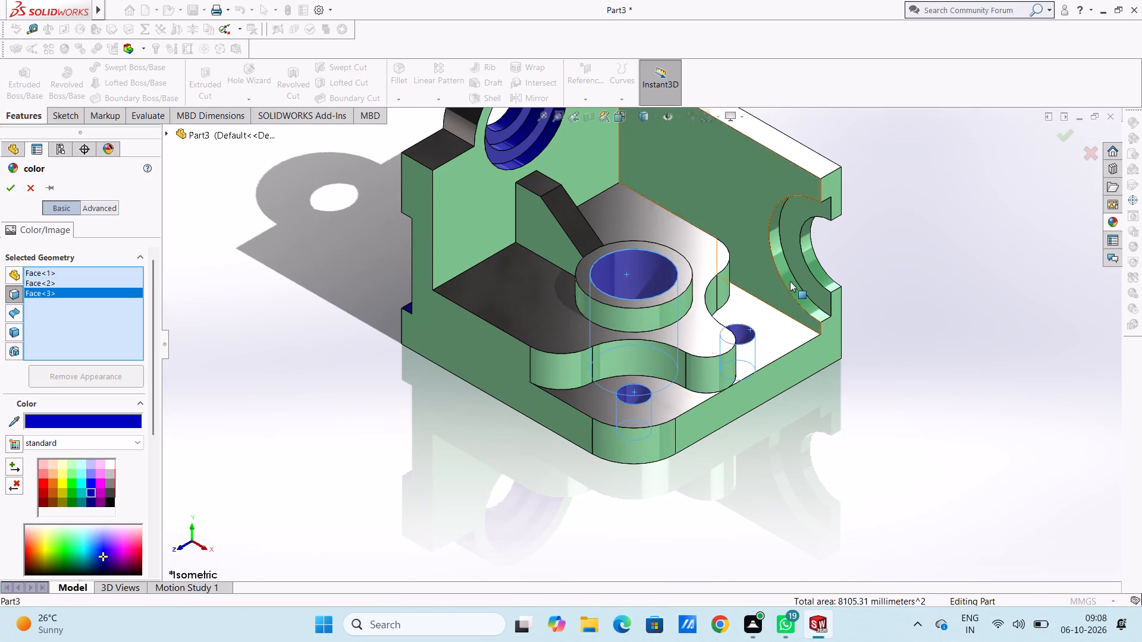
Color the faces of the stepped semicircular opening in the side wall dark blue.
{"action": "left_click", "coordinate": [790, 275]}
{"action": "left_click", "coordinate": [793, 262]}
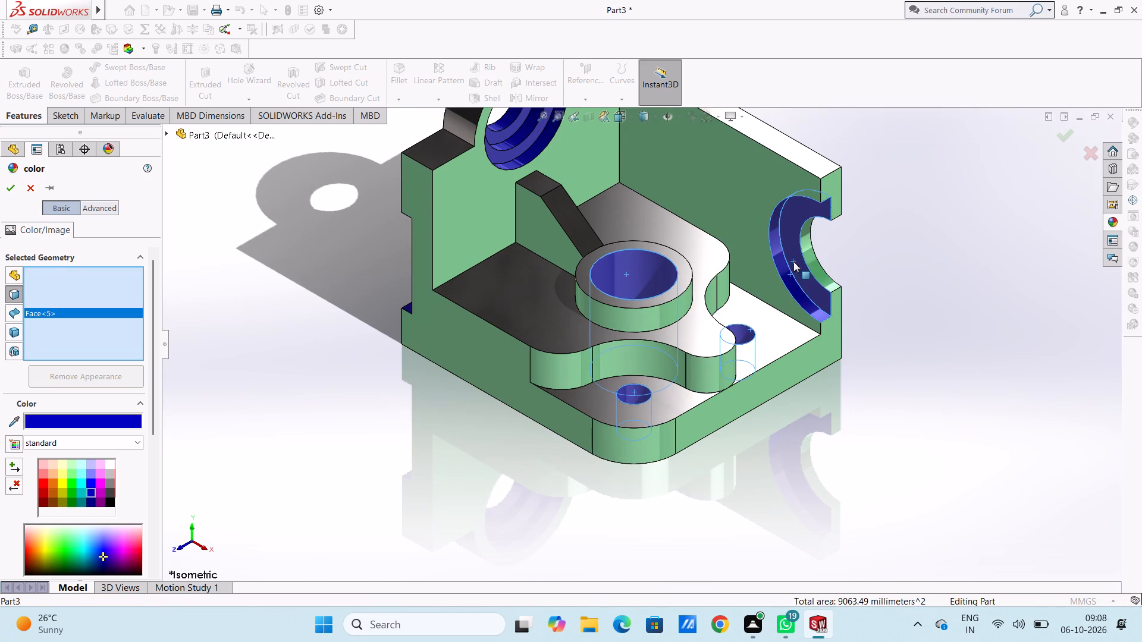
{"action": "left_click", "coordinate": [808, 253]}
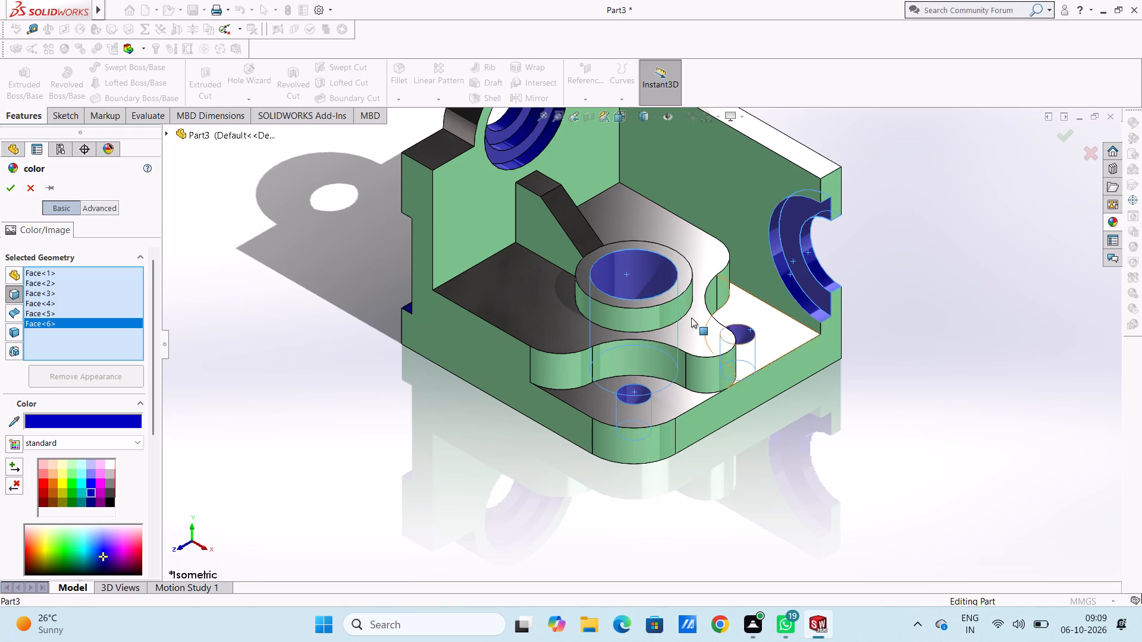
{"action": "left_click", "coordinate": [3, 185]}
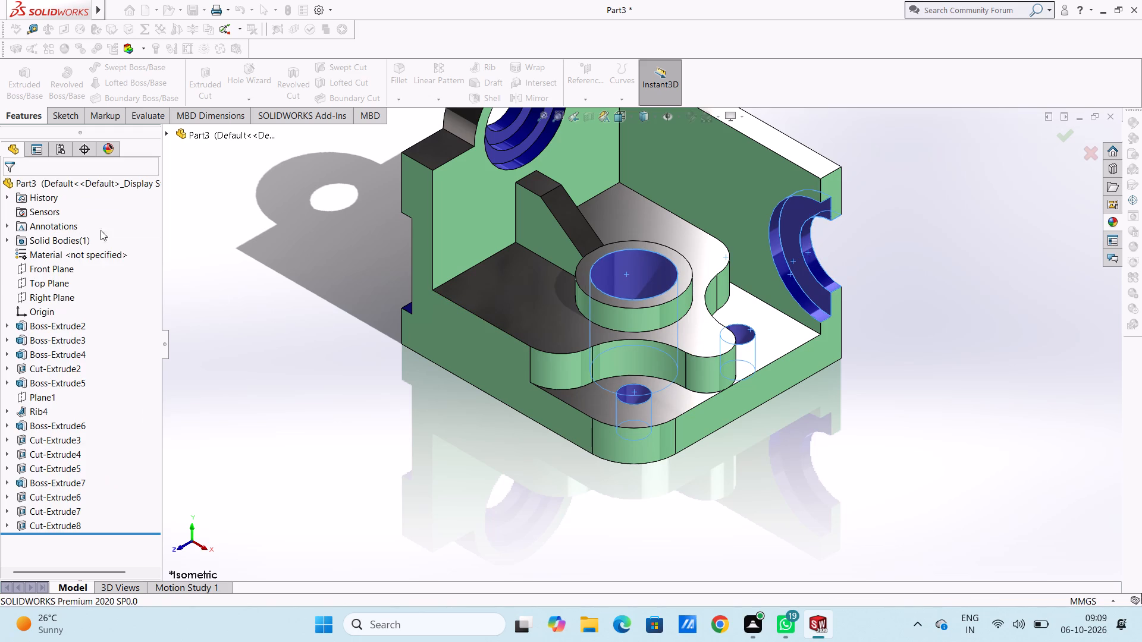
{"action": "left_click", "coordinate": [243, 313]}
Examine the bracket's colored faces from several angles and in isometric view.
{"action": "scroll", "coordinate": [243, 313], "scroll_direction": "up", "scroll_amount": 6}
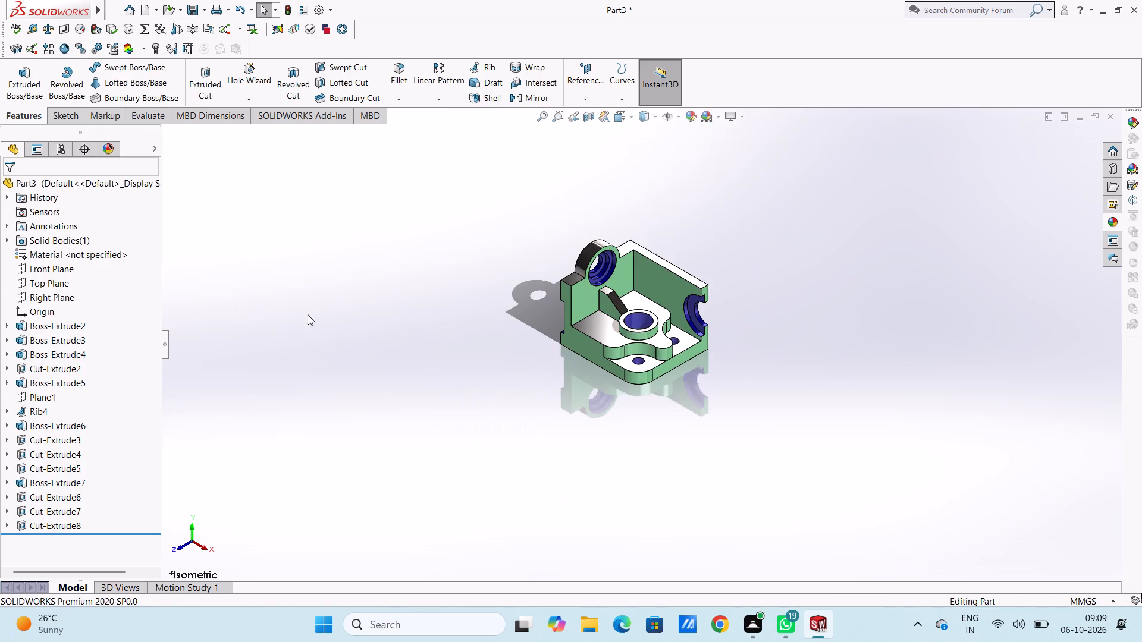
{"action": "scroll", "coordinate": [699, 302], "scroll_direction": "down", "scroll_amount": 4}
{"action": "scroll", "coordinate": [861, 405], "scroll_direction": "up", "scroll_amount": 1}
{"action": "left_click", "coordinate": [752, 425]}
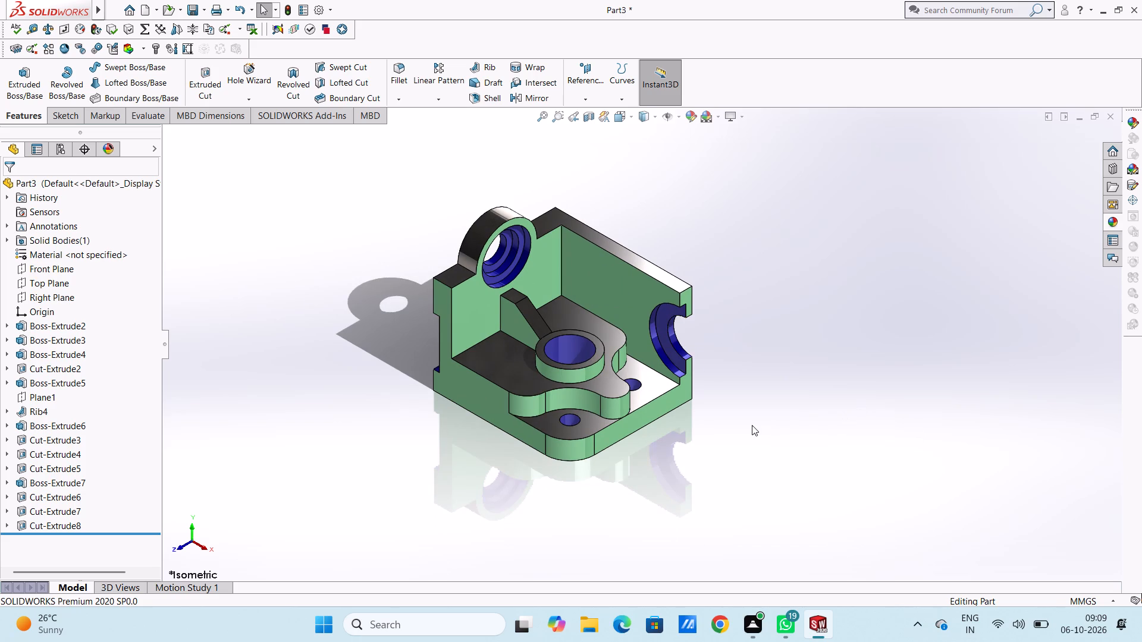
{"action": "middle_click_drag", "start_coordinate": [826, 467], "coordinate": [768, 420]}
{"action": "middle_click_drag", "start_coordinate": [793, 413], "coordinate": [808, 411]}
{"action": "middle_click_drag", "start_coordinate": [823, 410], "coordinate": [833, 410]}
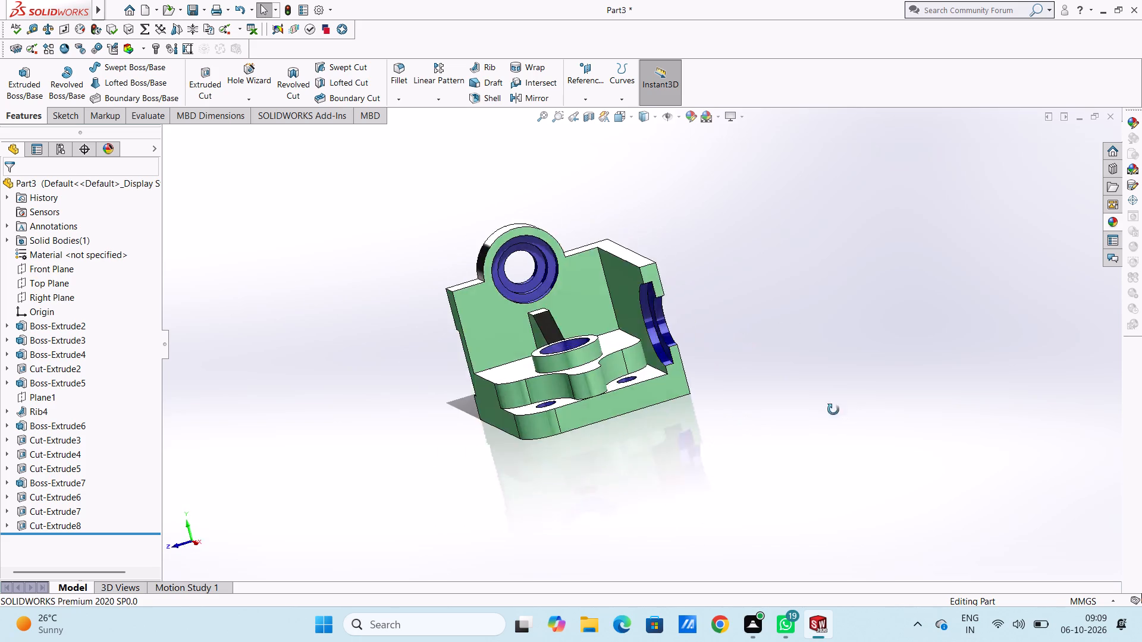
{"action": "middle_click_drag", "start_coordinate": [833, 410], "coordinate": [870, 514]}
{"action": "scroll", "coordinate": [921, 423], "scroll_direction": "up", "scroll_amount": 1}
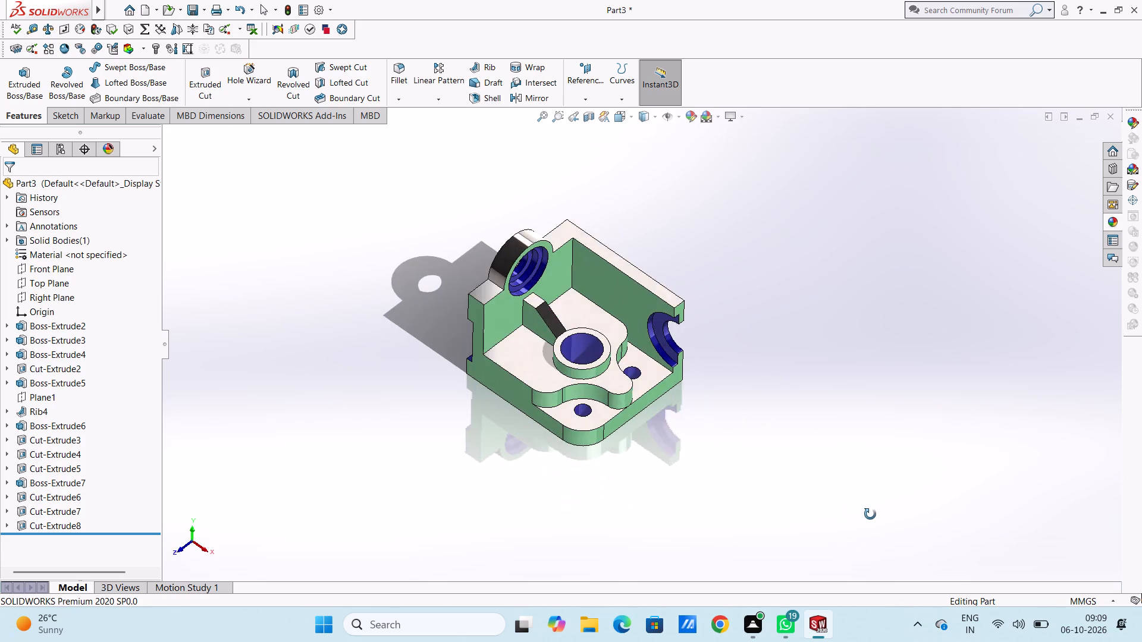
{"action": "middle_click_drag", "start_coordinate": [870, 514], "coordinate": [873, 442]}
{"action": "key", "text": "Escape"}
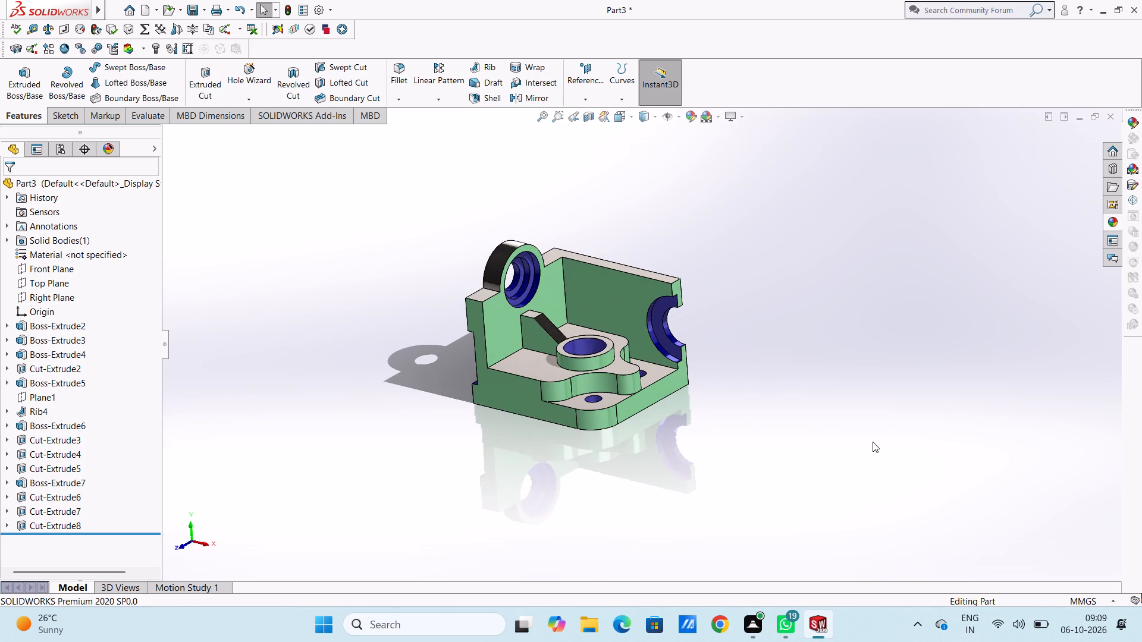
{"action": "key", "text": "Escape"}
{"action": "key", "text": "ctrl+7"}
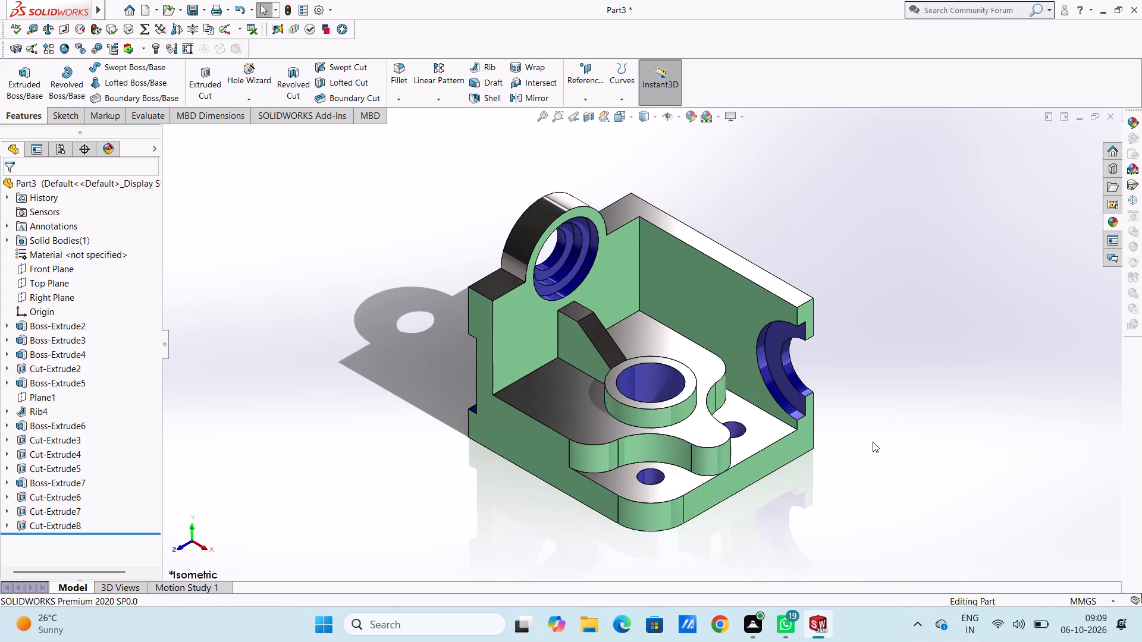
{"action": "scroll", "coordinate": [873, 442], "scroll_direction": "up", "scroll_amount": 2}
{"action": "scroll", "coordinate": [687, 346], "scroll_direction": "down", "scroll_amount": 1}
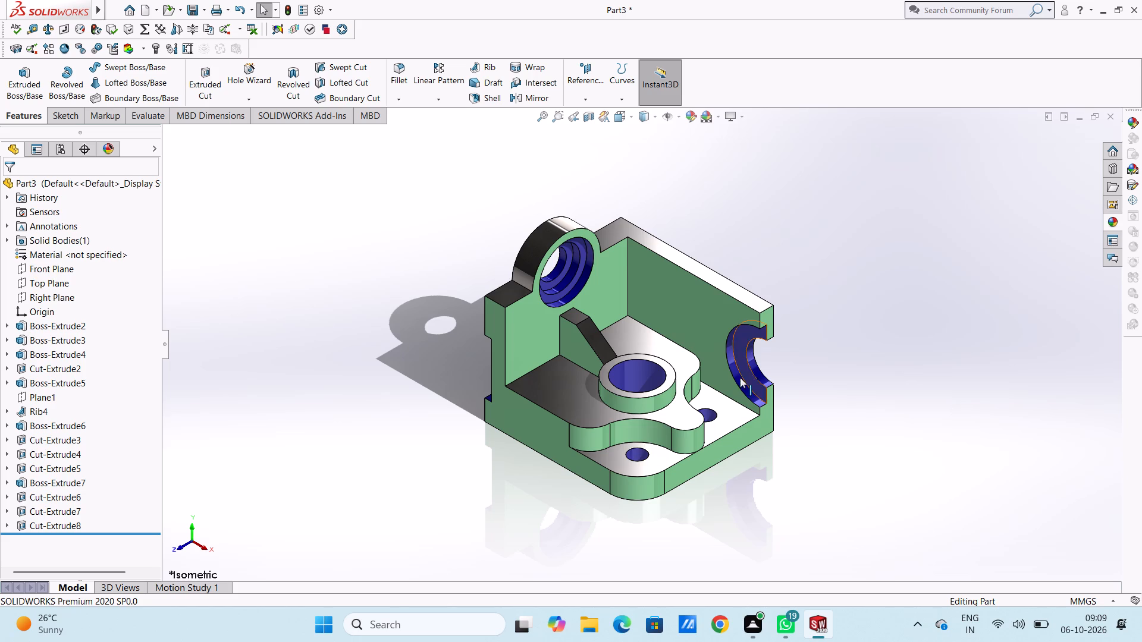
Set the polished steel color of the raised plate's upper face to light yellow.
{"action": "scroll", "coordinate": [306, 331], "scroll_direction": "down", "scroll_amount": 1}
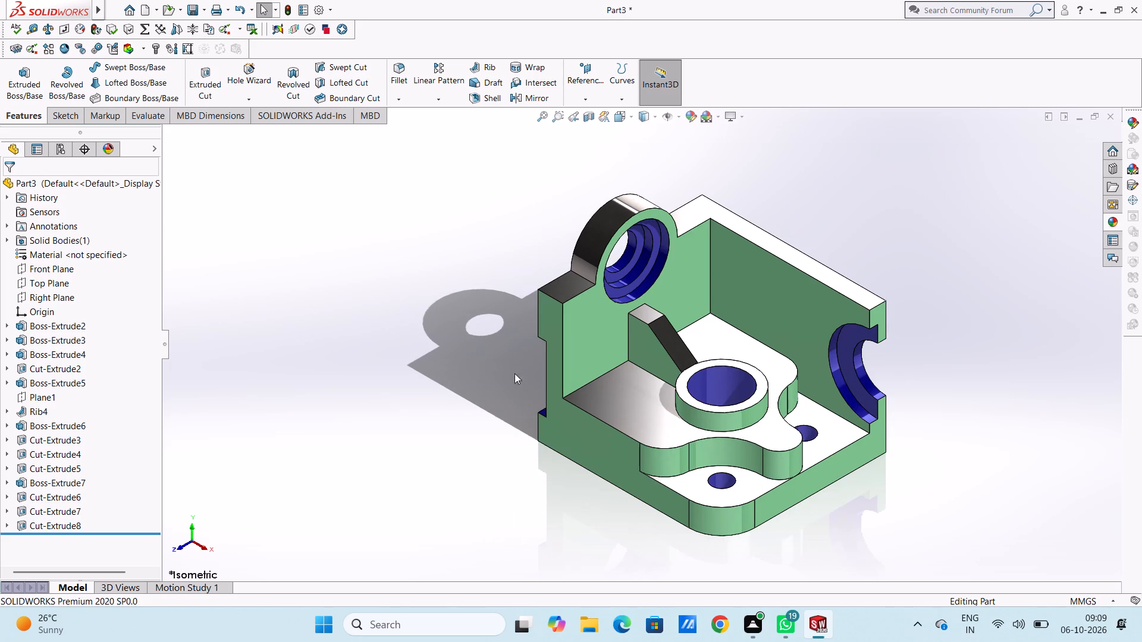
{"action": "left_click", "coordinate": [620, 396]}
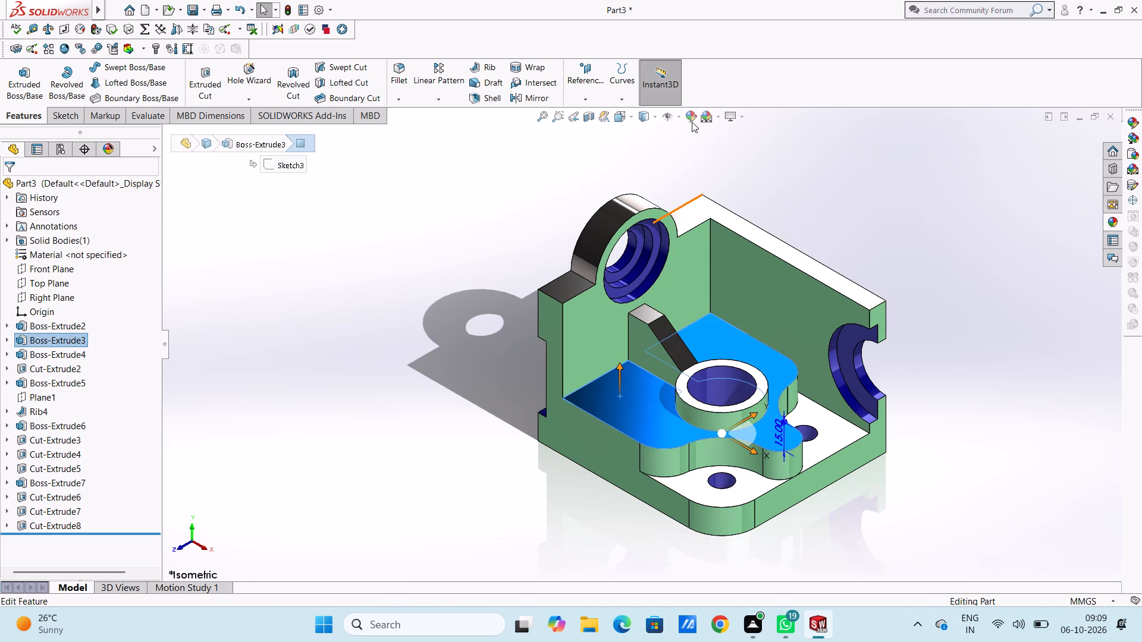
{"action": "left_click", "coordinate": [693, 115]}
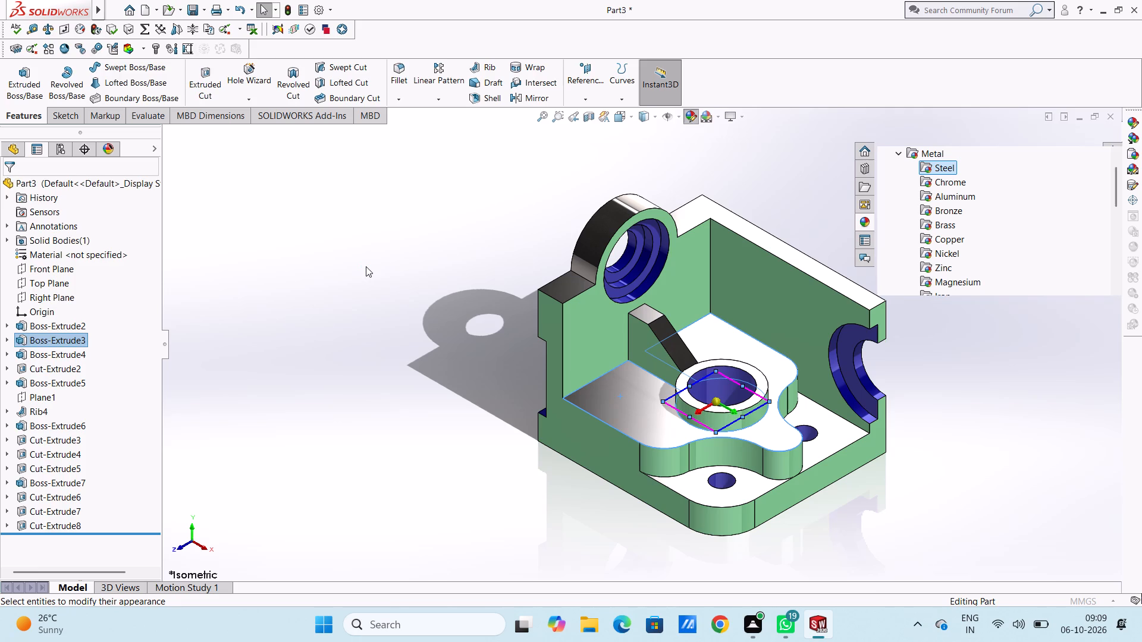
{"action": "left_click", "coordinate": [64, 492]}
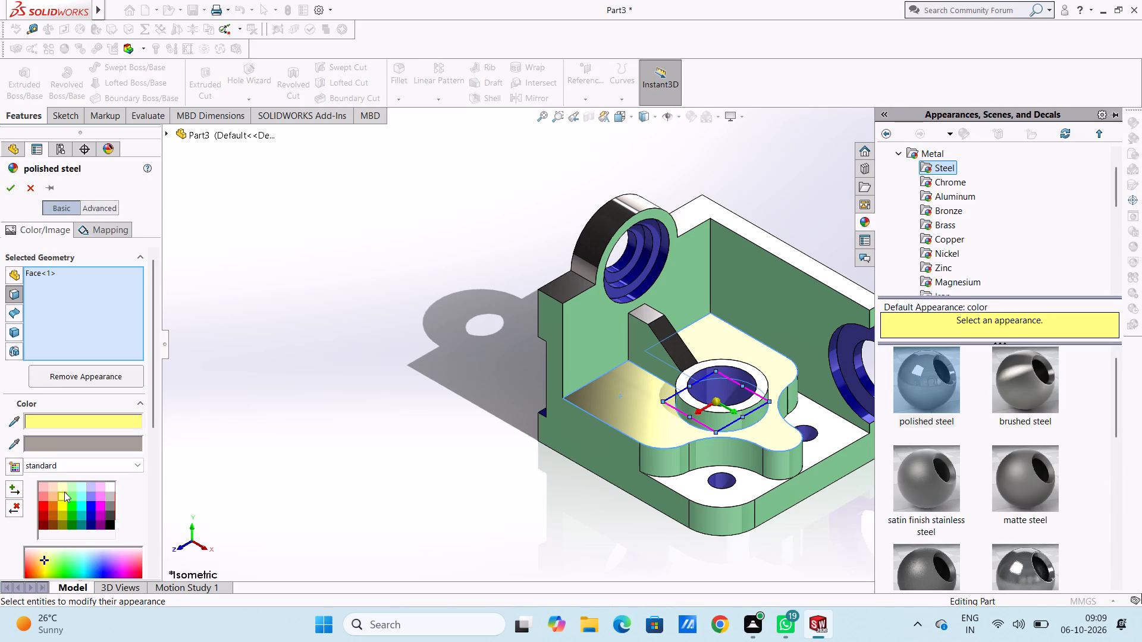
{"action": "left_click", "coordinate": [64, 499]}
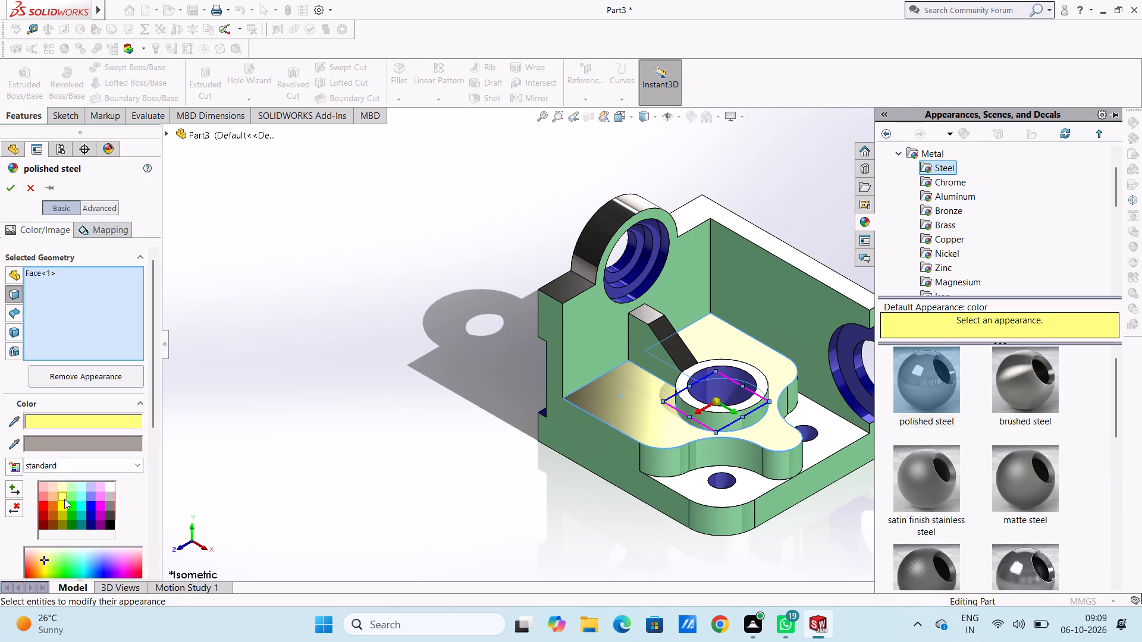
{"action": "left_click", "coordinate": [64, 500]}
{"action": "left_click", "coordinate": [64, 505]}
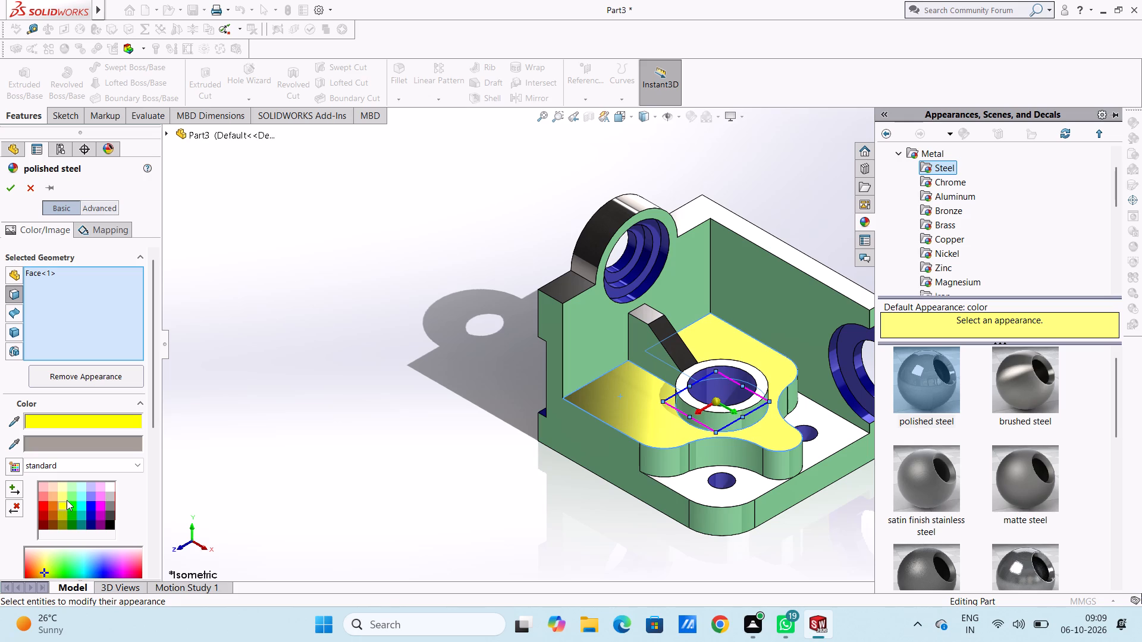
{"action": "left_click", "coordinate": [64, 498]}
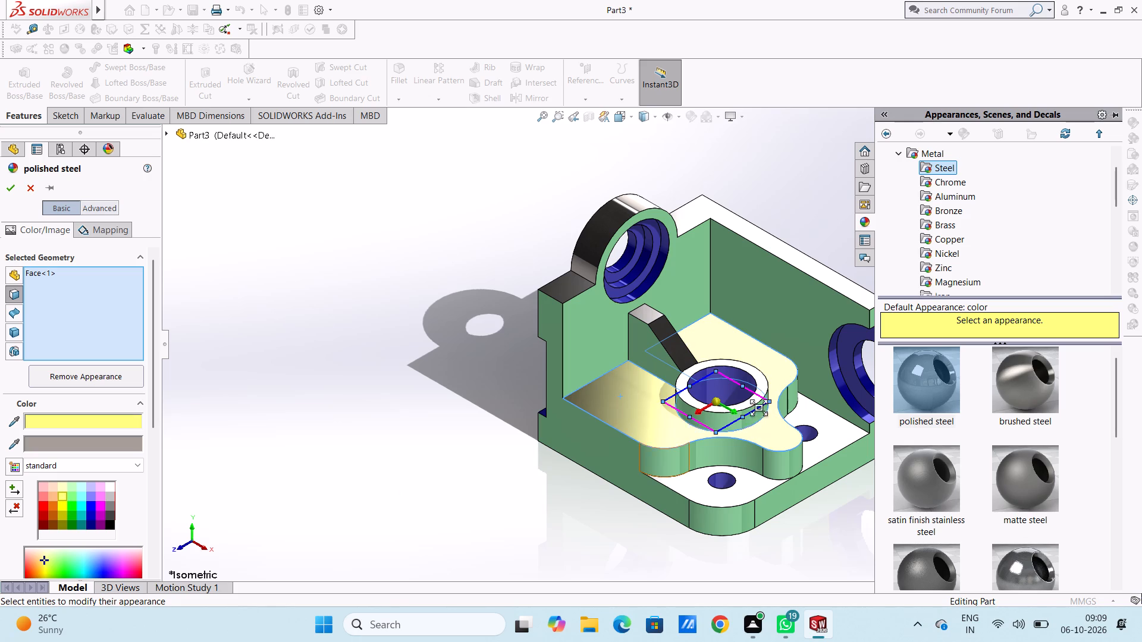
Apply the same light yellow polished steel to the boss ring, both rib faces, lug rim, wall tops and the base plate's upper faces.
{"action": "scroll", "coordinate": [730, 373], "scroll_direction": "down", "scroll_amount": 5}
{"action": "left_click", "coordinate": [576, 386]}
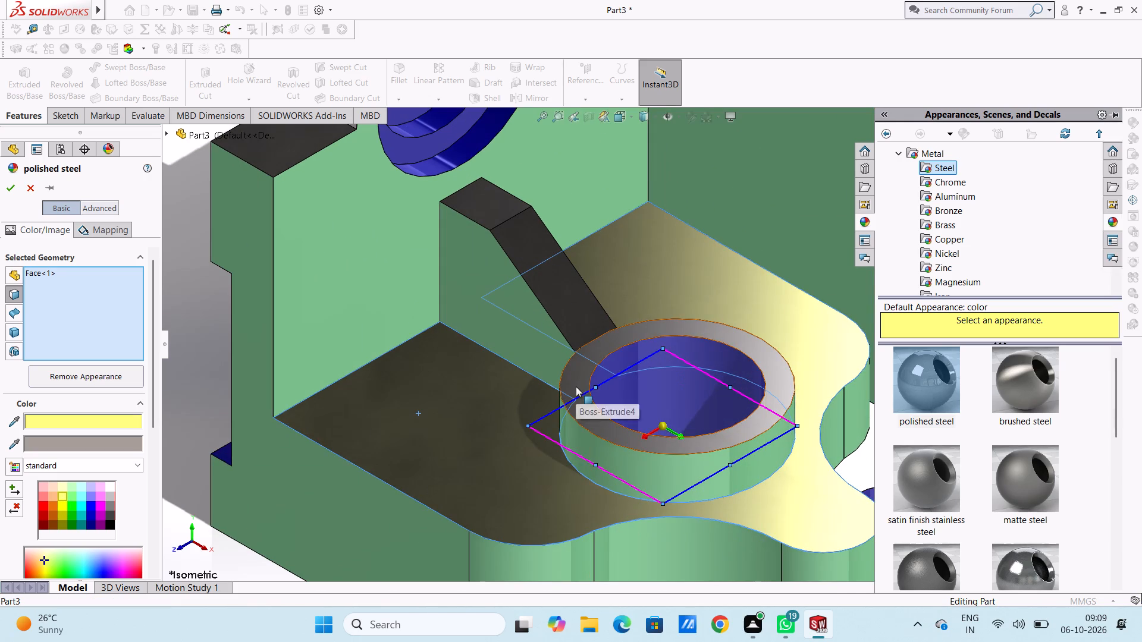
{"action": "left_click", "coordinate": [559, 297]}
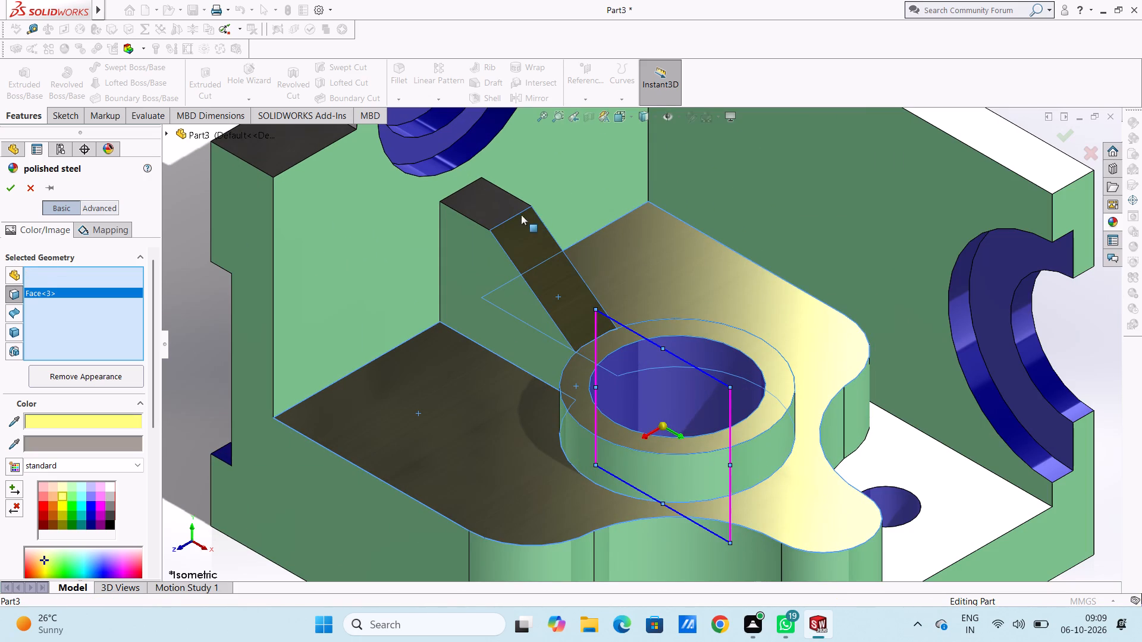
{"action": "left_click", "coordinate": [502, 209]}
{"action": "scroll", "coordinate": [496, 221], "scroll_direction": "up", "scroll_amount": 5}
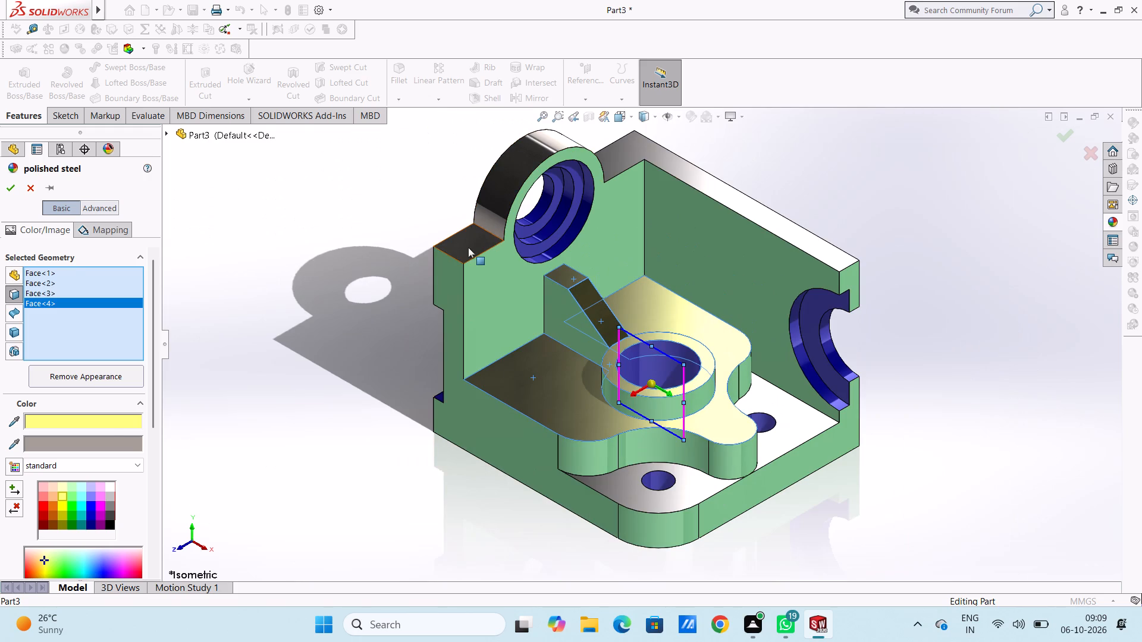
{"action": "left_click", "coordinate": [468, 247]}
{"action": "left_click", "coordinate": [491, 204]}
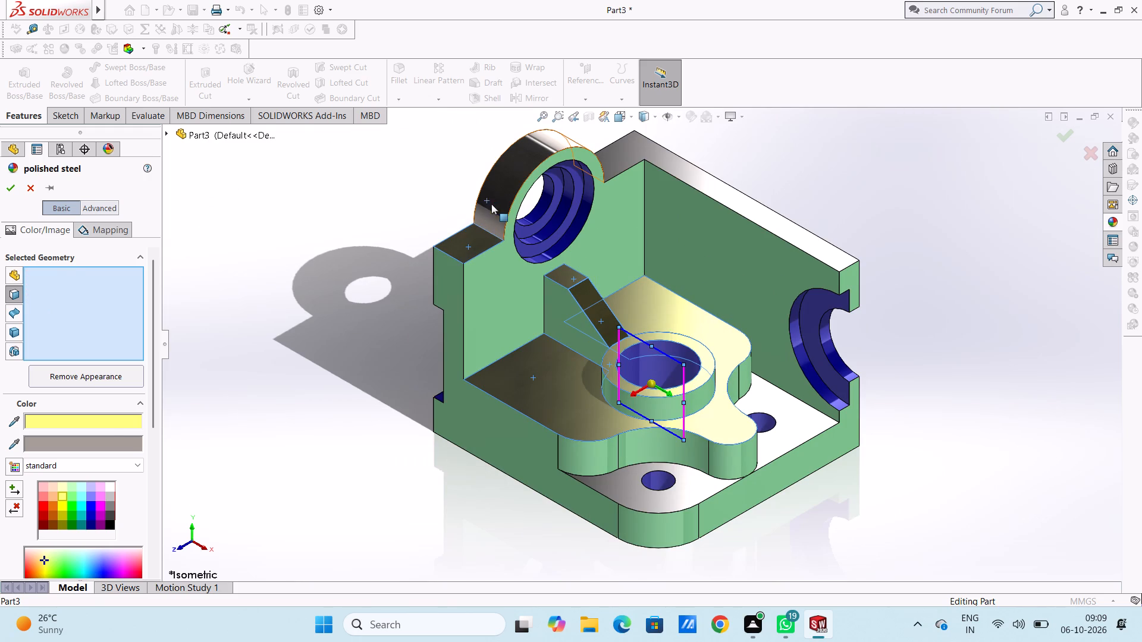
{"action": "left_click", "coordinate": [614, 158]}
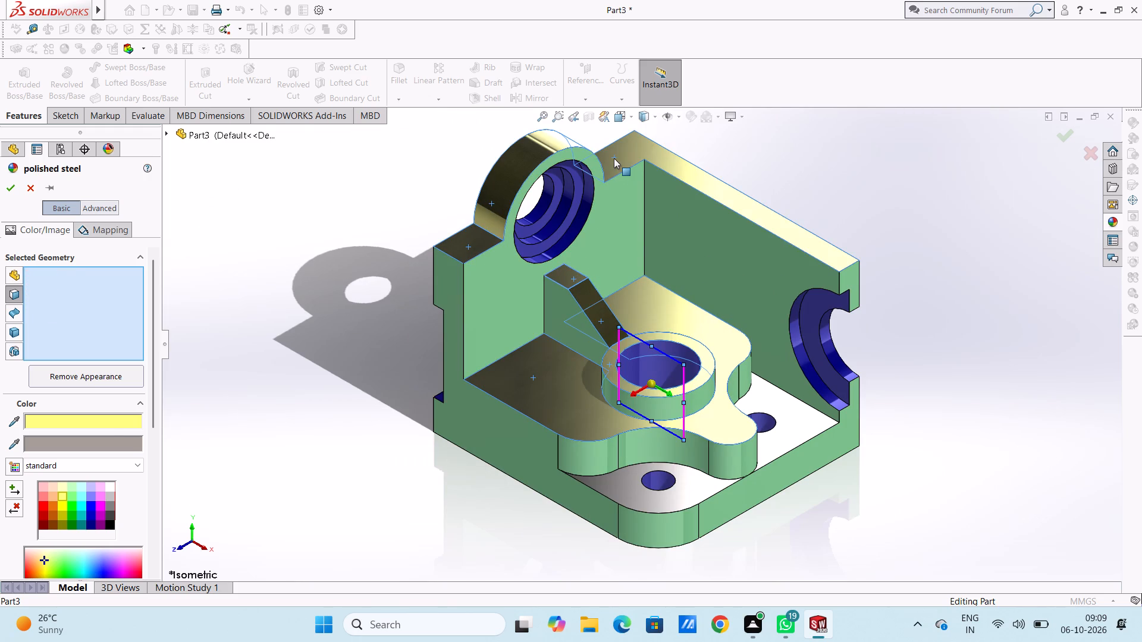
{"action": "left_click", "coordinate": [777, 402]}
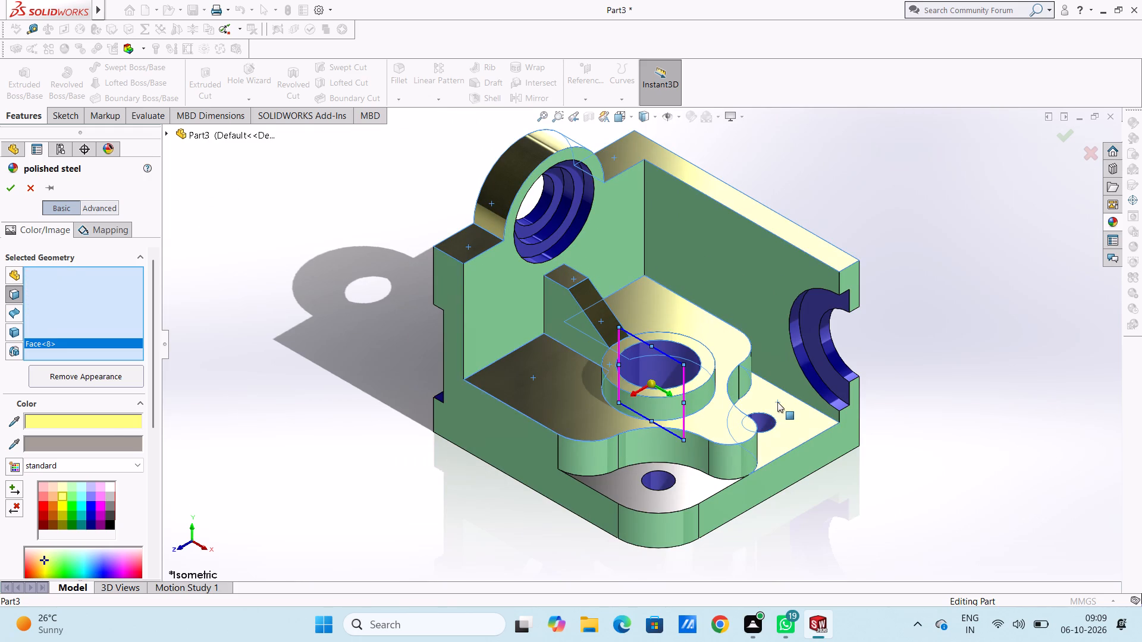
{"action": "left_click", "coordinate": [640, 477]}
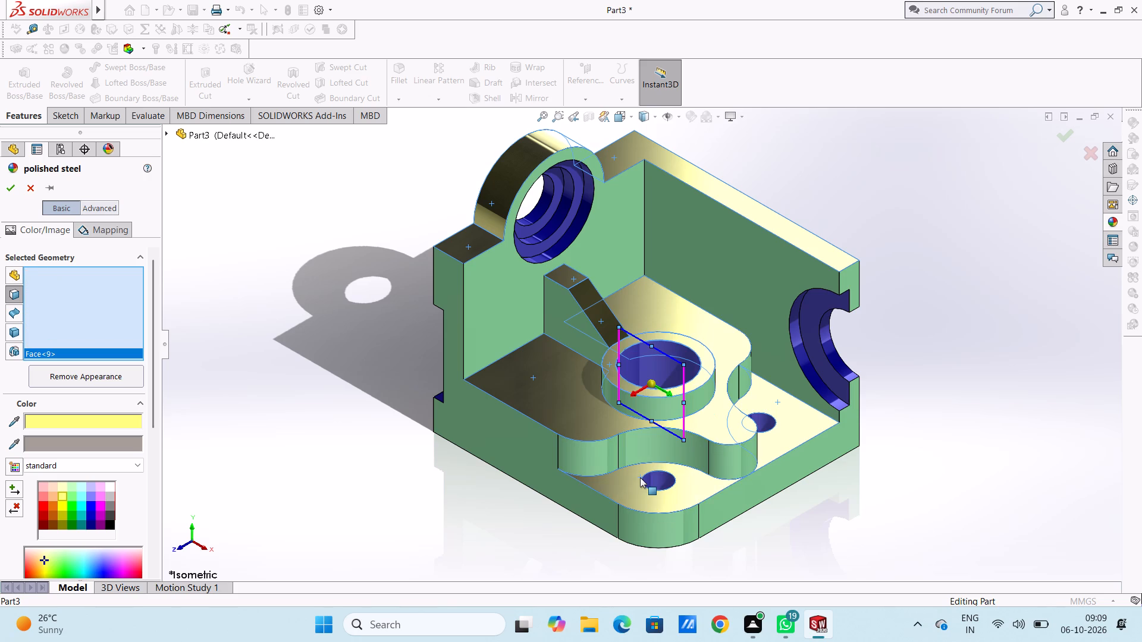
{"action": "left_click", "coordinate": [10, 191]}
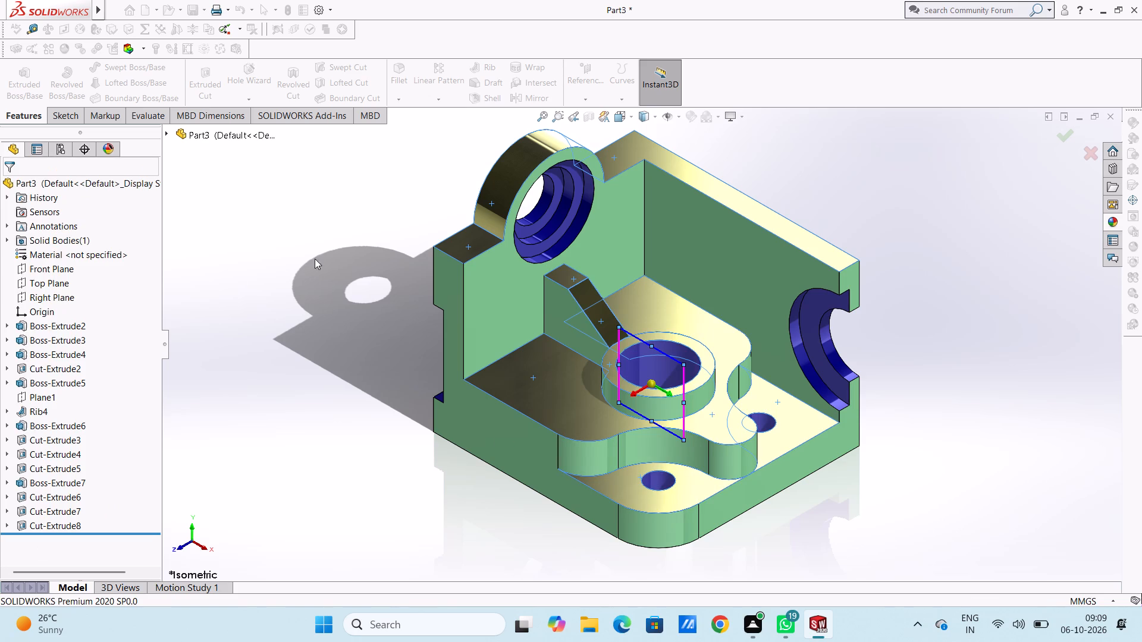
Save the part in isometric view as a SOLIDWORKS part named "corner bearing housing bracket with dual bore" in the Documents folder.
{"action": "scroll", "coordinate": [391, 278], "scroll_direction": "up", "scroll_amount": 3}
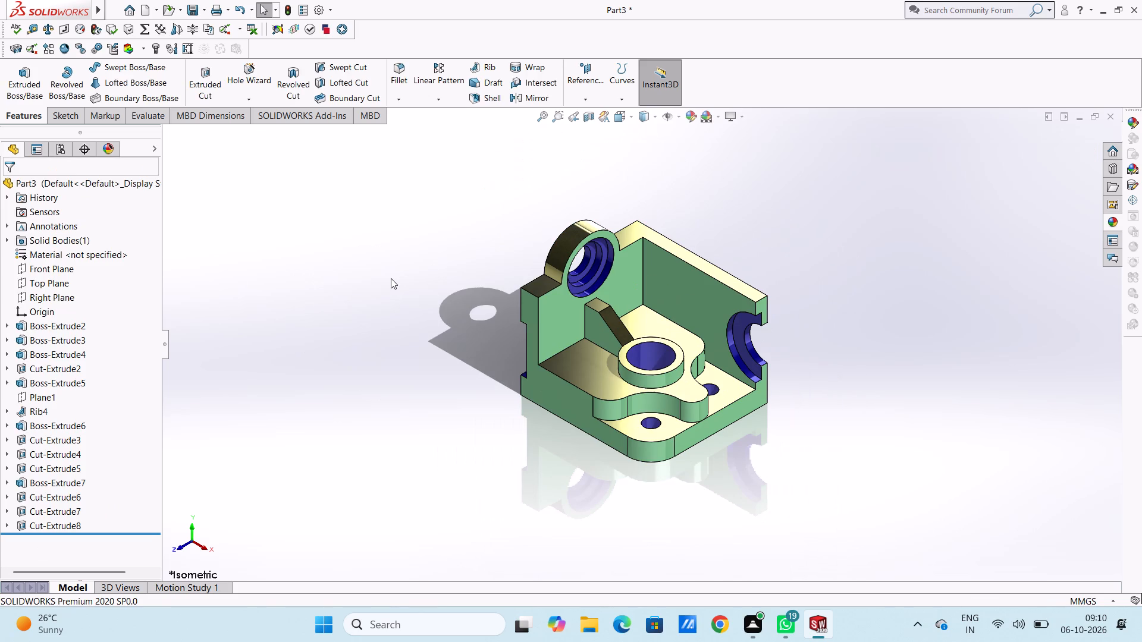
{"action": "key", "text": "ctrl+7"}
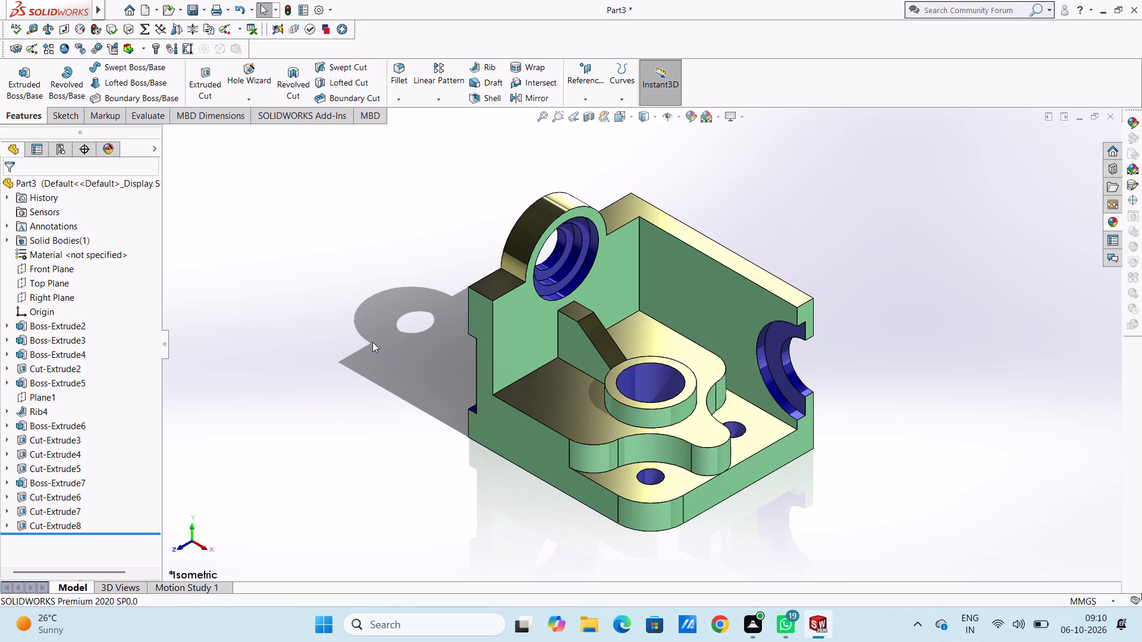
{"action": "key", "text": "ctrl+s"}
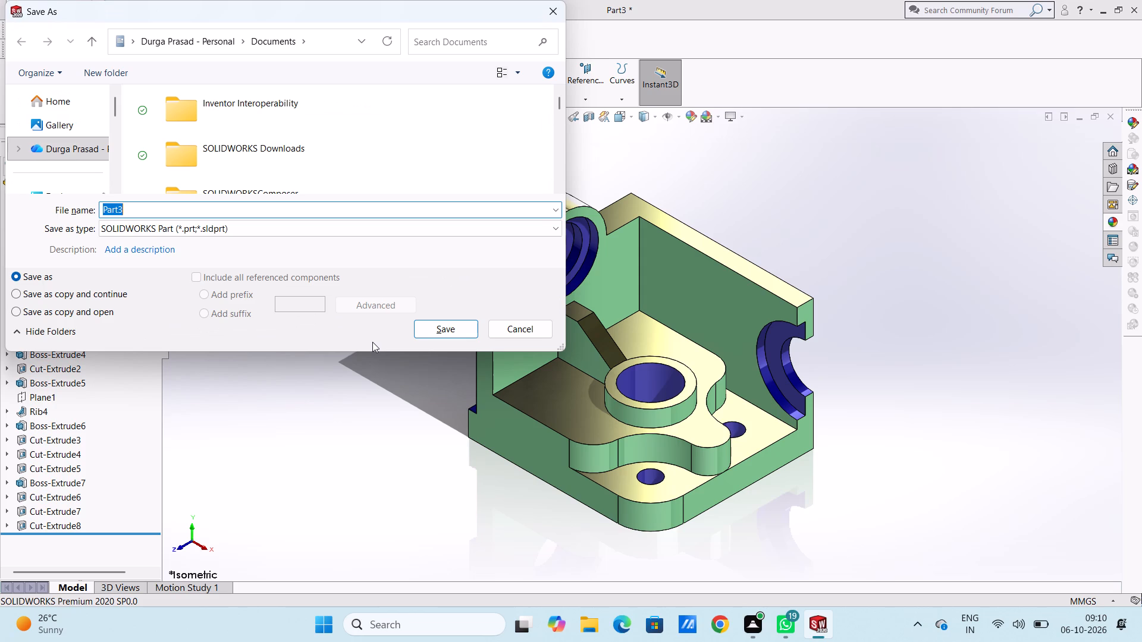
{"action": "type", "text": "corn"}
{"action": "type", "text": "er"}
{"action": "key", "text": "space"}
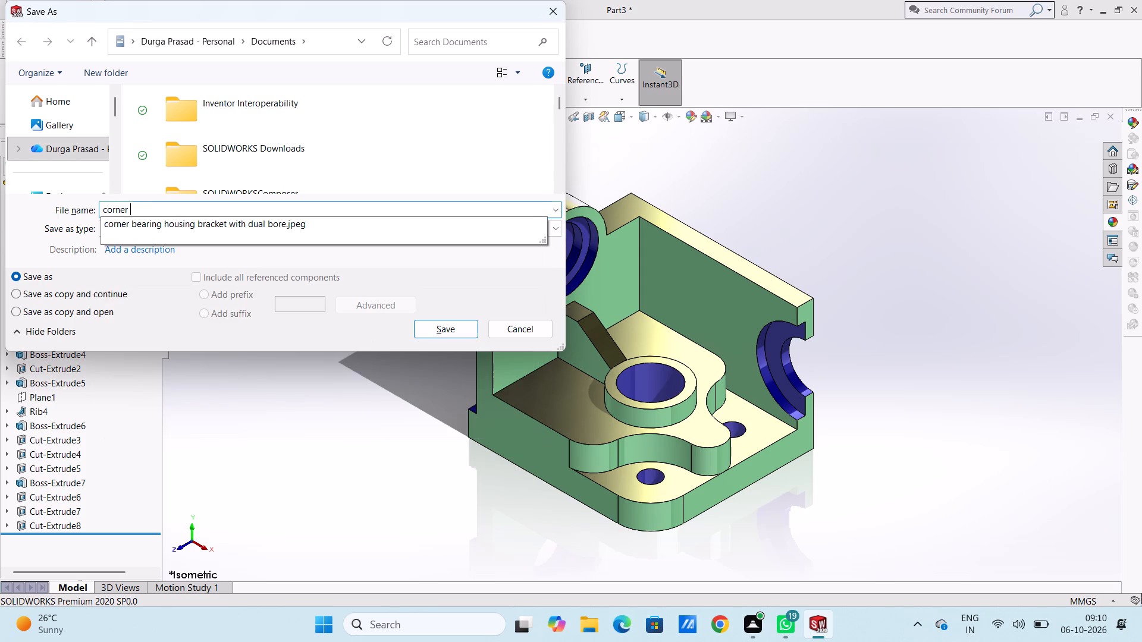
{"action": "type", "text": "ber"}
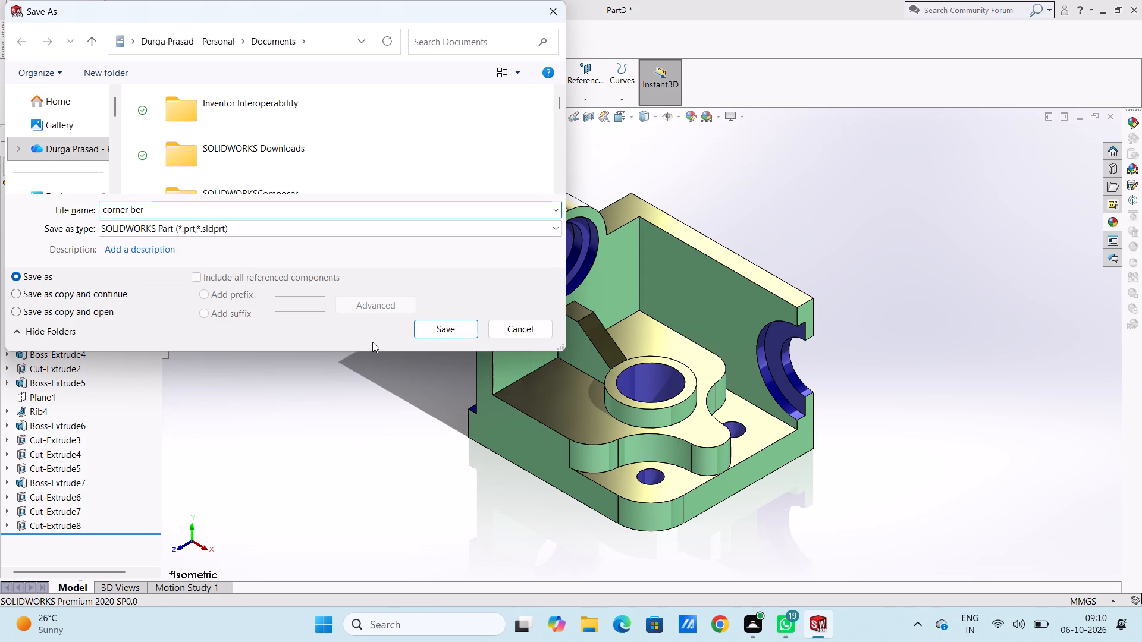
{"action": "key", "text": "i"}
{"action": "key", "text": "n"}
{"action": "key", "text": "BackSpace"}
{"action": "key", "text": "BackSpace"}
{"action": "key", "text": "BackSpace"}
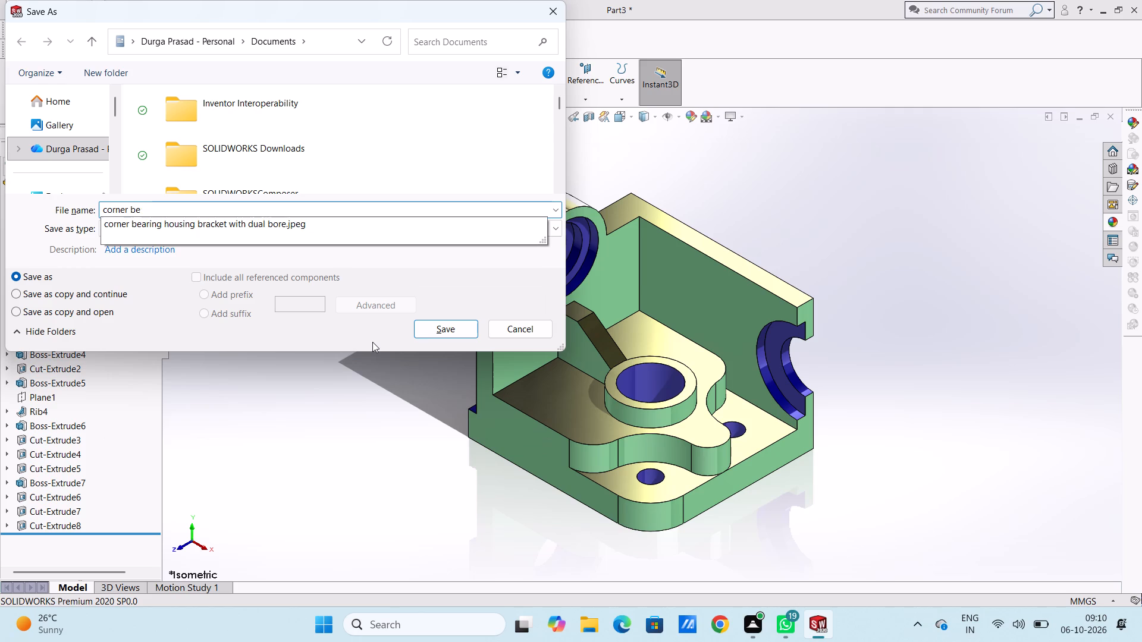
{"action": "type", "text": "ar"}
{"action": "type", "text": "ing"}
{"action": "key", "text": "space"}
{"action": "type", "text": "housing"}
{"action": "key", "text": "space"}
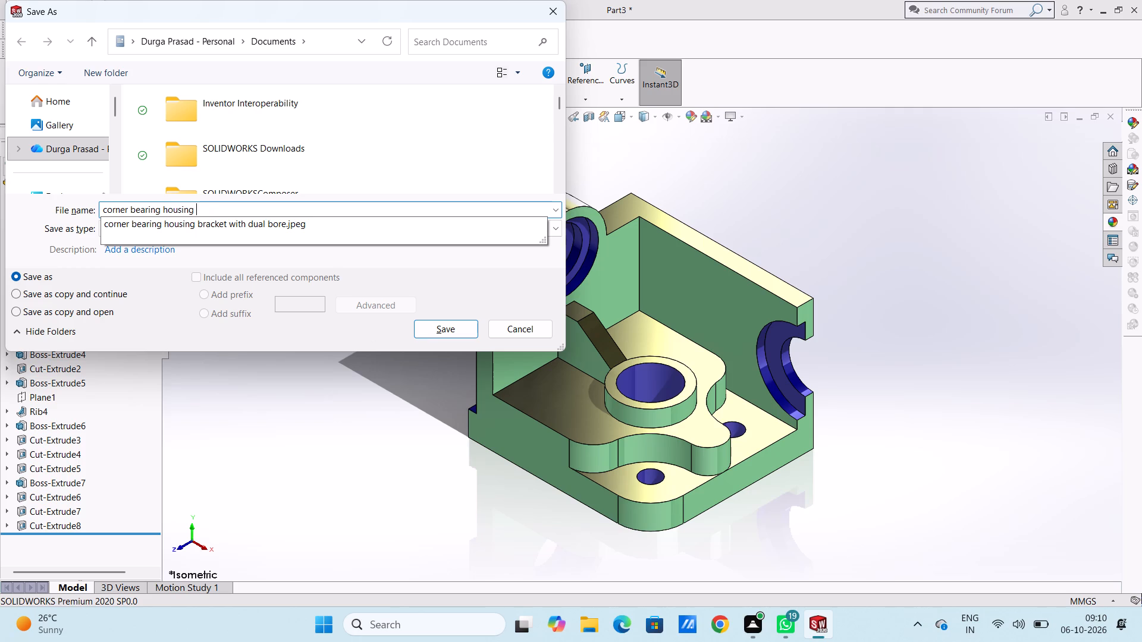
{"action": "key", "text": "b"}
{"action": "type", "text": "ra"}
{"action": "type", "text": "cke4t"}
{"action": "key", "text": "space"}
{"action": "key", "text": "BackSpace"}
{"action": "key", "text": "BackSpace"}
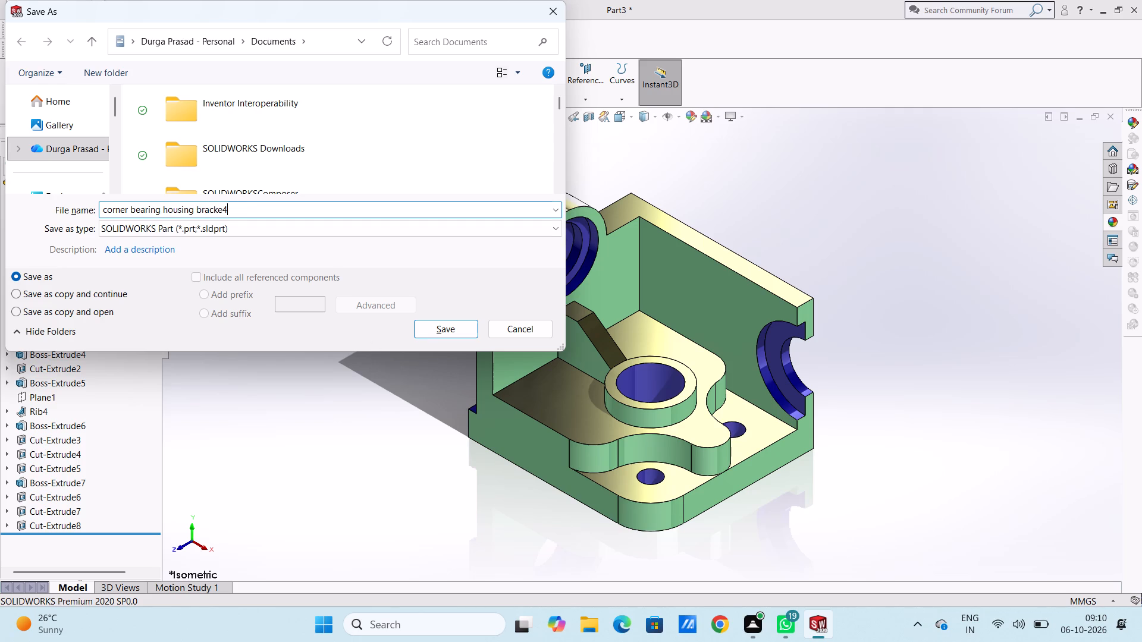
{"action": "key", "text": "BackSpace"}
{"action": "type", "text": "t"}
{"action": "key", "text": "space"}
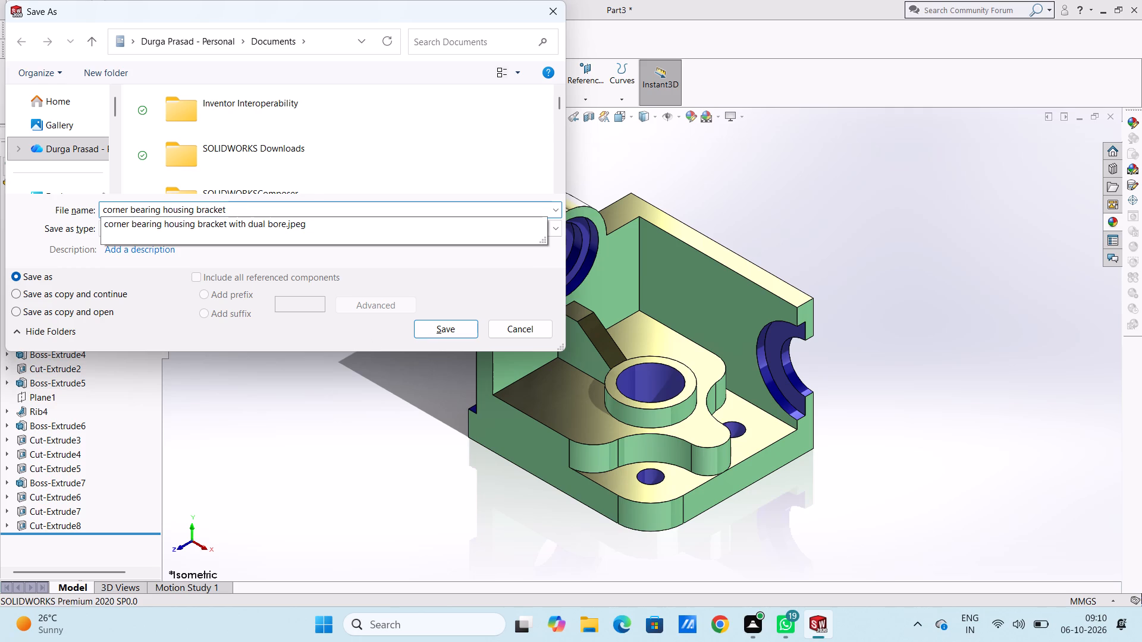
{"action": "type", "text": "wi"}
{"action": "key", "text": "y"}
{"action": "key", "text": "BackSpace"}
{"action": "type", "text": "th"}
{"action": "key", "text": "space"}
{"action": "type", "text": "du"}
{"action": "key", "text": "a"}
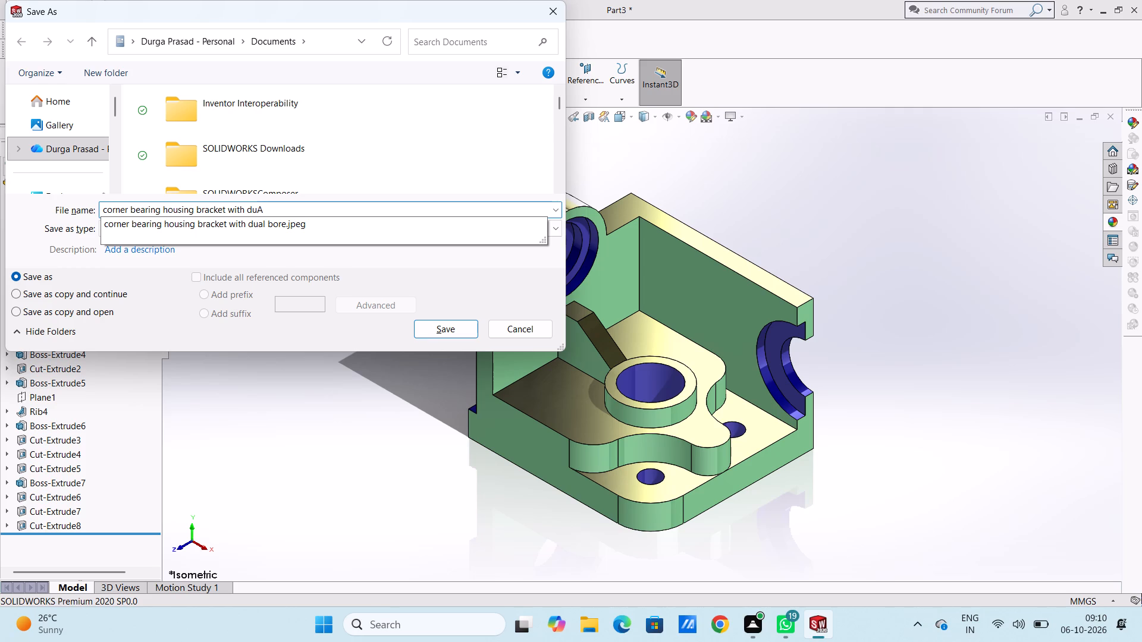
{"action": "key", "text": "BackSpace"}
{"action": "key", "text": "a"}
{"action": "type", "text": "l"}
{"action": "key", "text": "space"}
{"action": "type", "text": "bore"}
{"action": "key", "text": "s"}
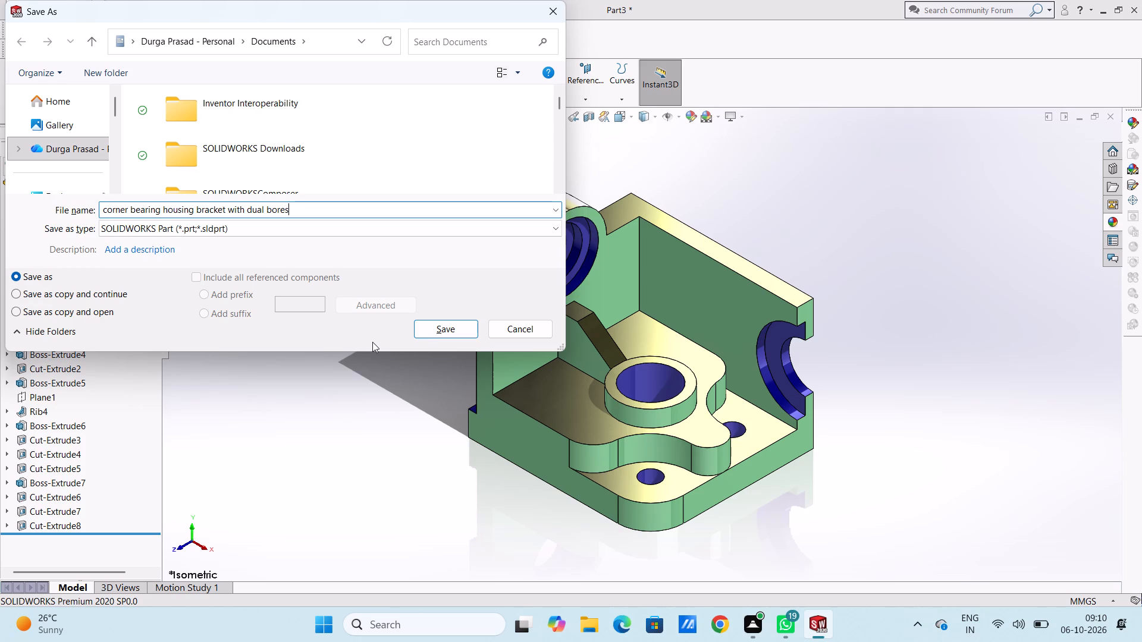
{"action": "key", "text": "BackSpace"}
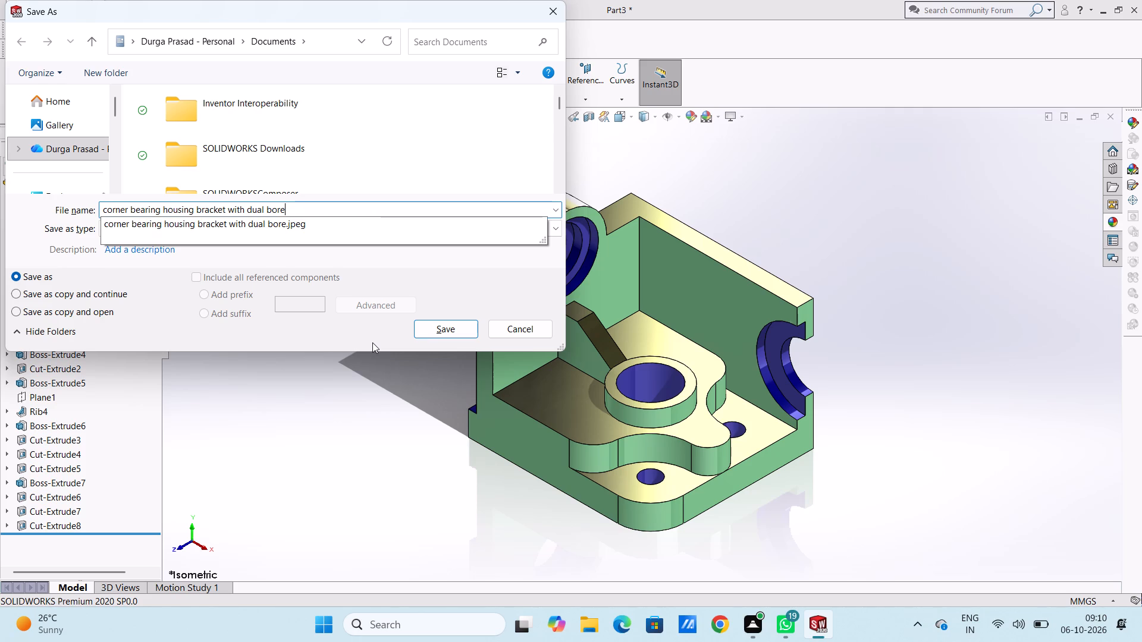
{"action": "left_click", "coordinate": [450, 330]}
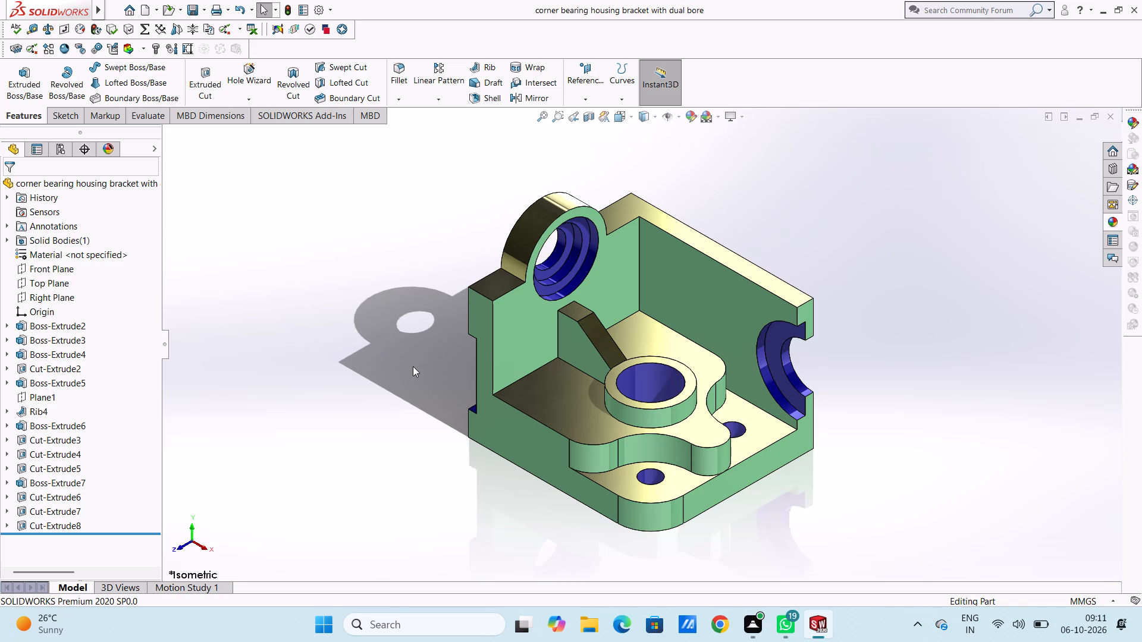
Save a copy of the bracket in Adobe Portable Document Format (*.pdf) under the same name in Documents.
{"action": "left_click", "coordinate": [201, 9]}
{"action": "left_click", "coordinate": [227, 43]}
{"action": "left_click", "coordinate": [318, 223]}
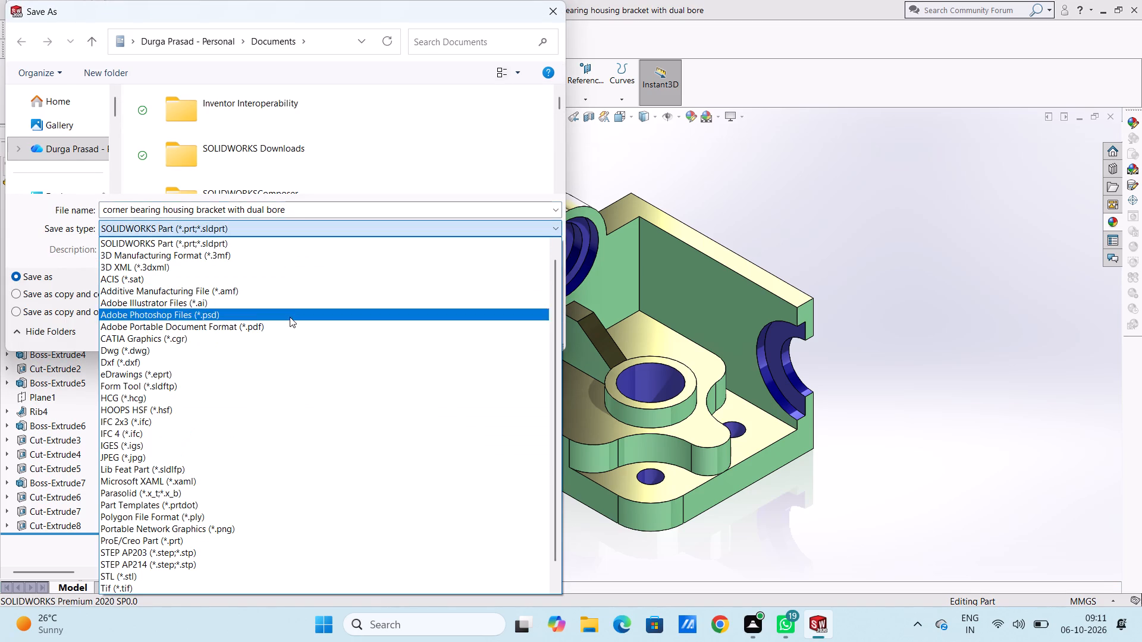
{"action": "left_click", "coordinate": [288, 326]}
{"action": "left_click", "coordinate": [428, 360]}
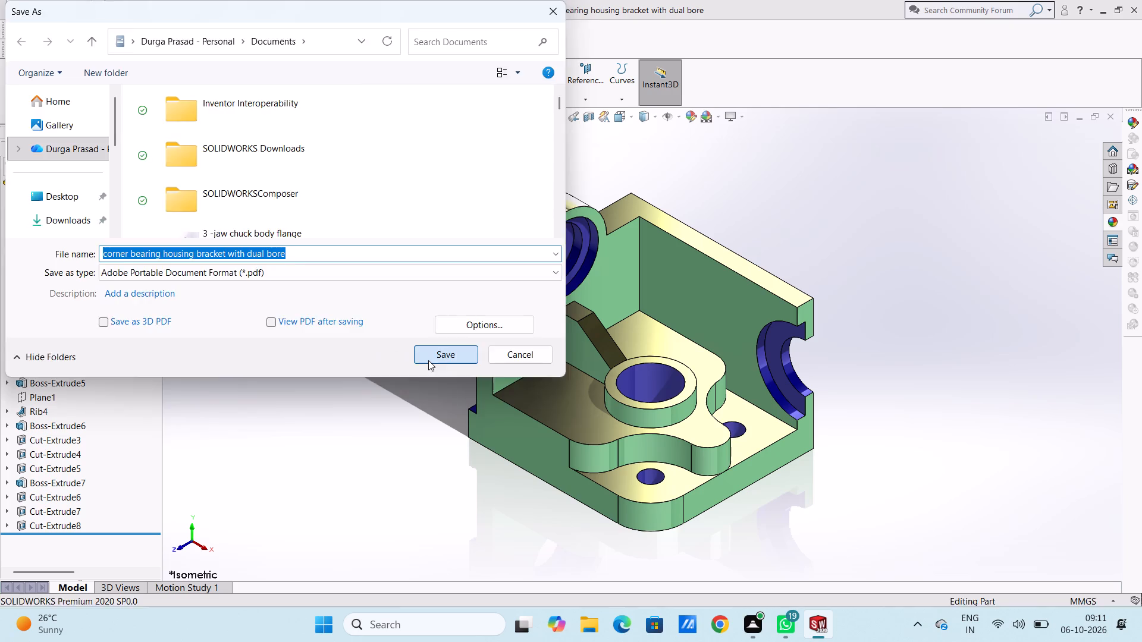